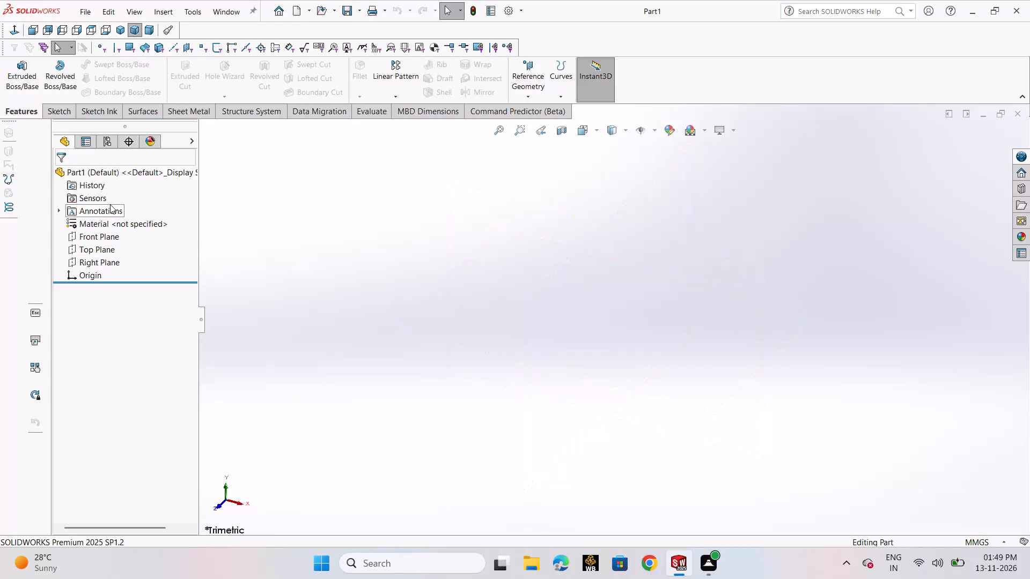
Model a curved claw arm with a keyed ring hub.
Start a new sketch on the Front Plane.
click(107, 235)
click(124, 224)
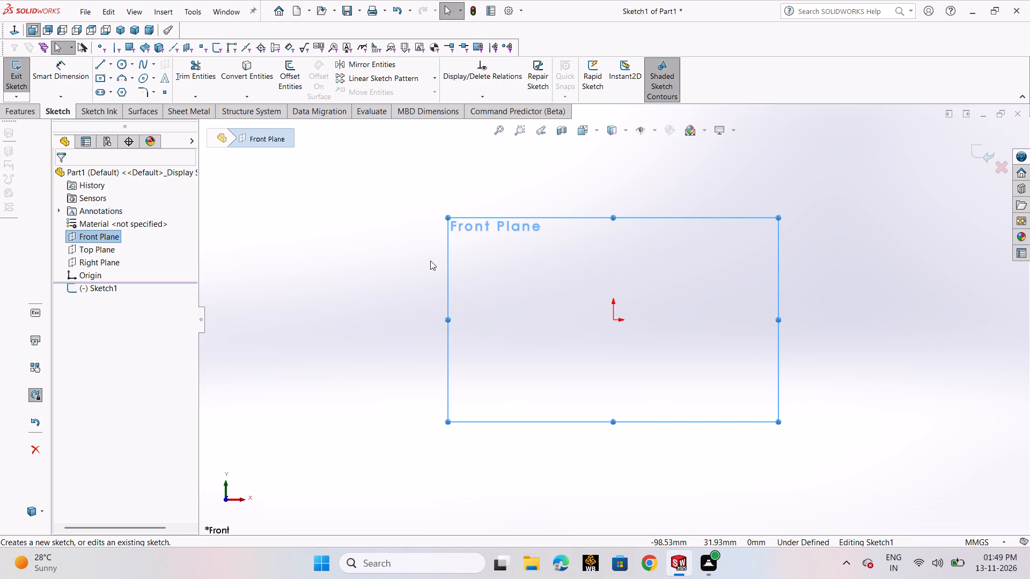
Sketch a horizontal line about 119 mm long running in the positive X direction from the origin.
click(107, 64)
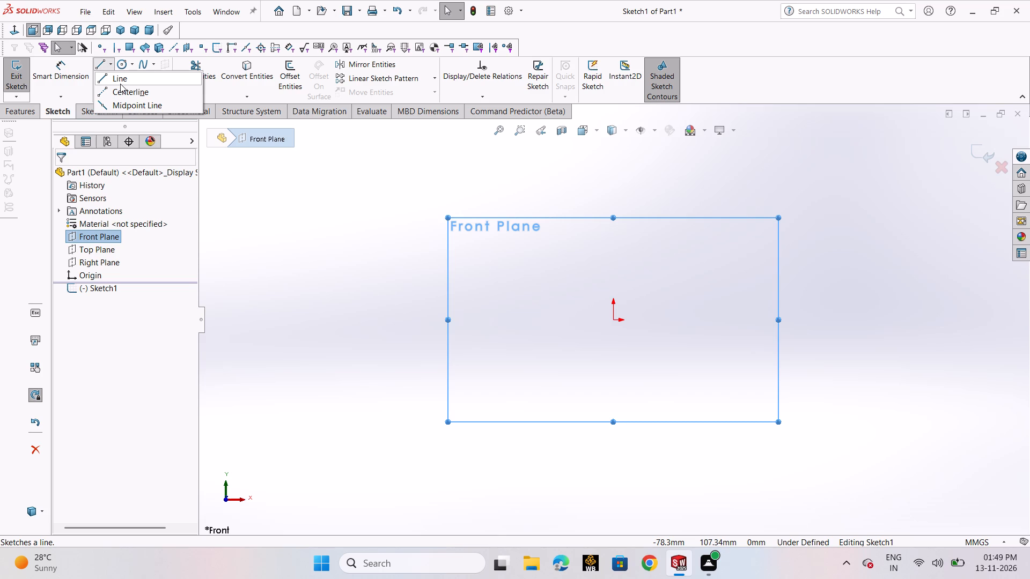
click(120, 84)
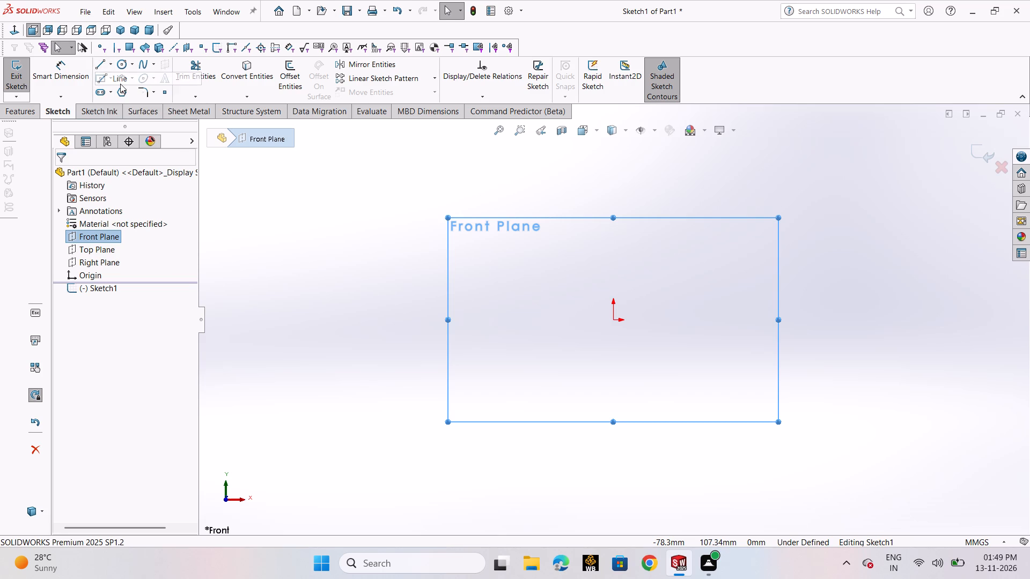
click(612, 321)
click(834, 317)
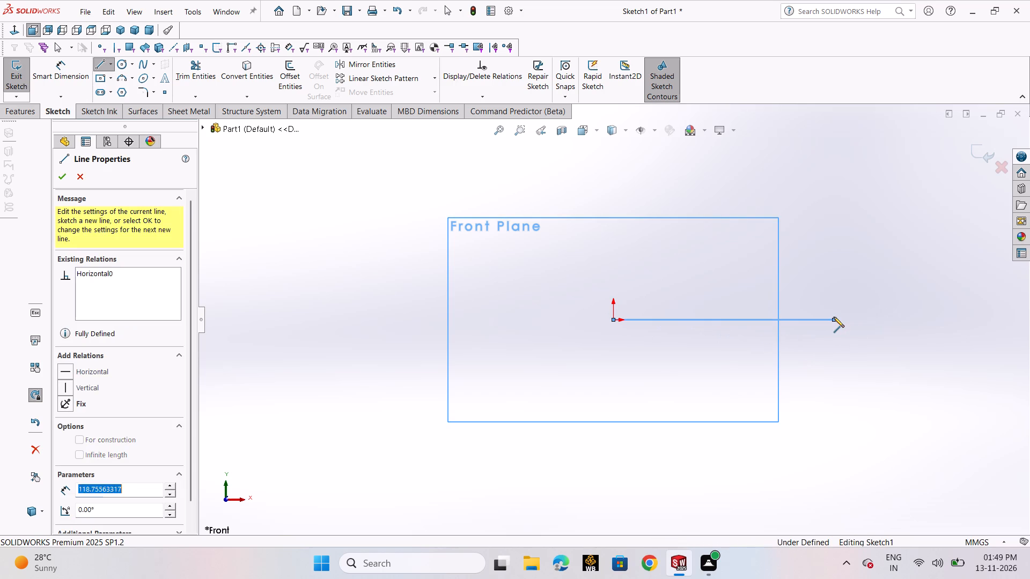
right_click(834, 317)
click(840, 323)
Dimension the horizontal line's length as 96 mm.
click(54, 70)
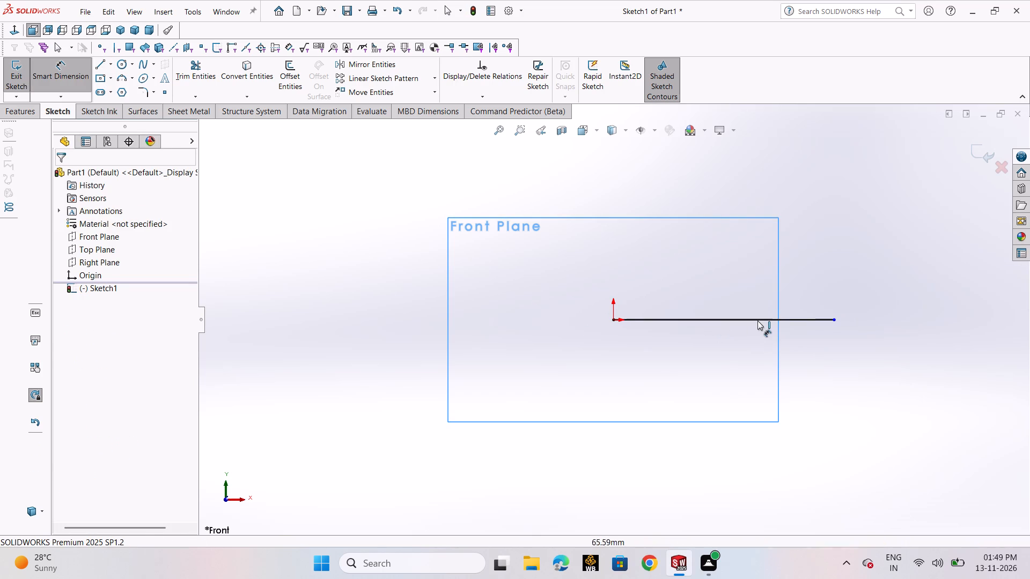
click(757, 321)
click(743, 378)
text(96)
key(Return)
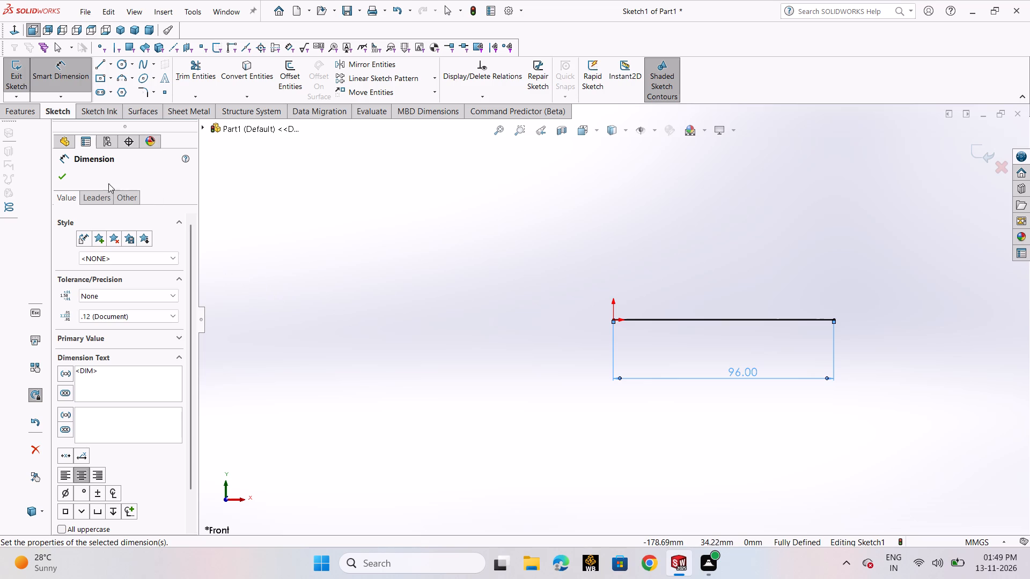
click(66, 179)
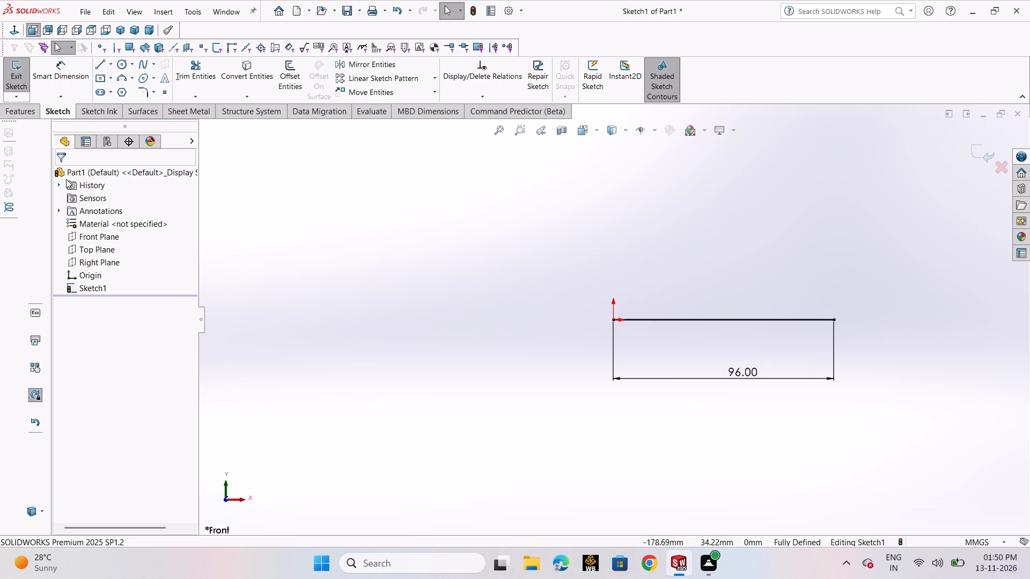
Sketch a circle about 8.6 mm in diameter just below the horizontal line, centred about 30 mm horizontally from the origin.
click(121, 64)
click(122, 76)
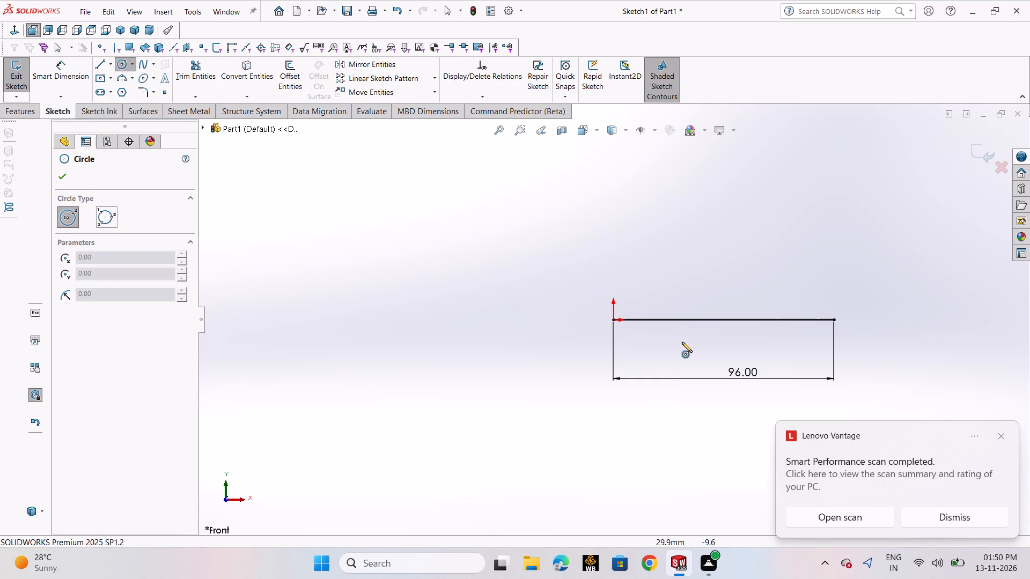
click(682, 342)
click(686, 351)
right_click(686, 351)
click(705, 359)
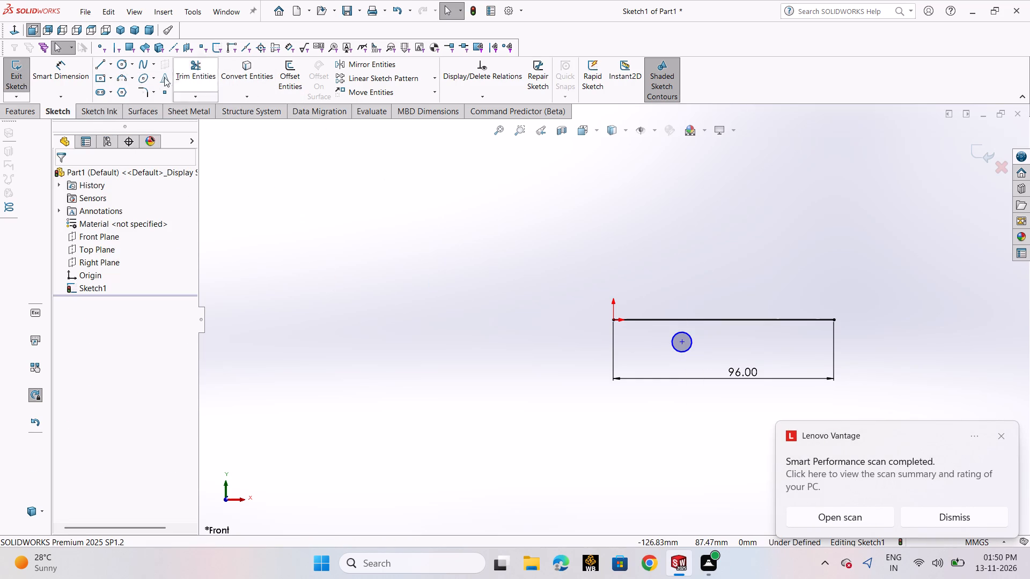
Dimension the horizontal distance from the origin to the circle's centre as 36 mm.
click(85, 73)
click(612, 323)
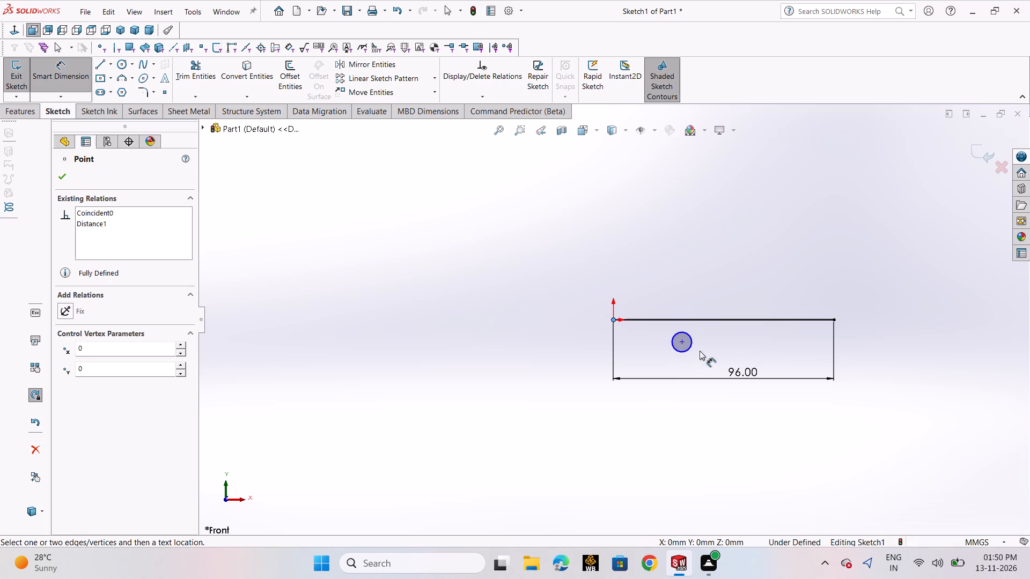
click(683, 343)
click(660, 269)
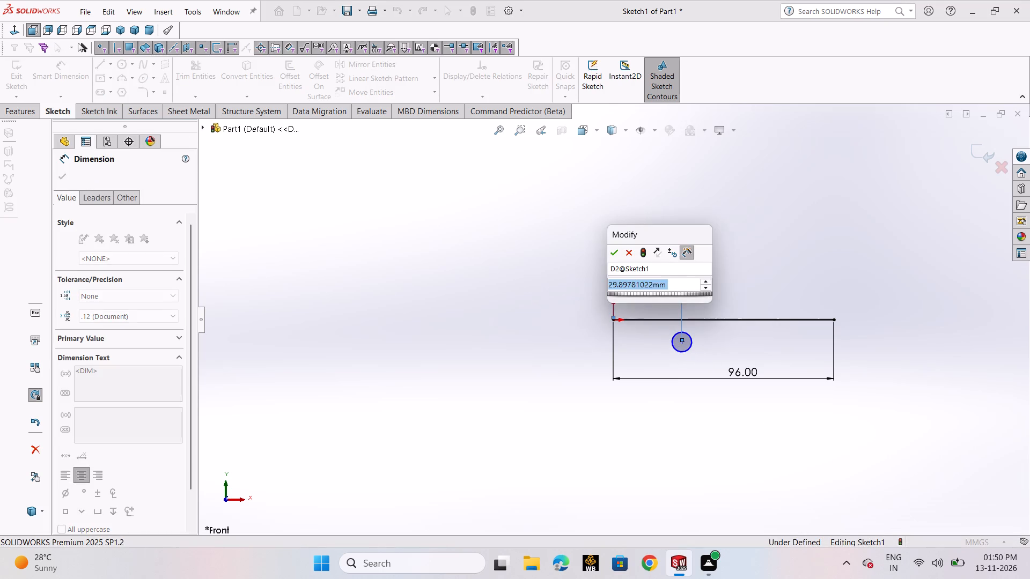
text(36)
key(Return)
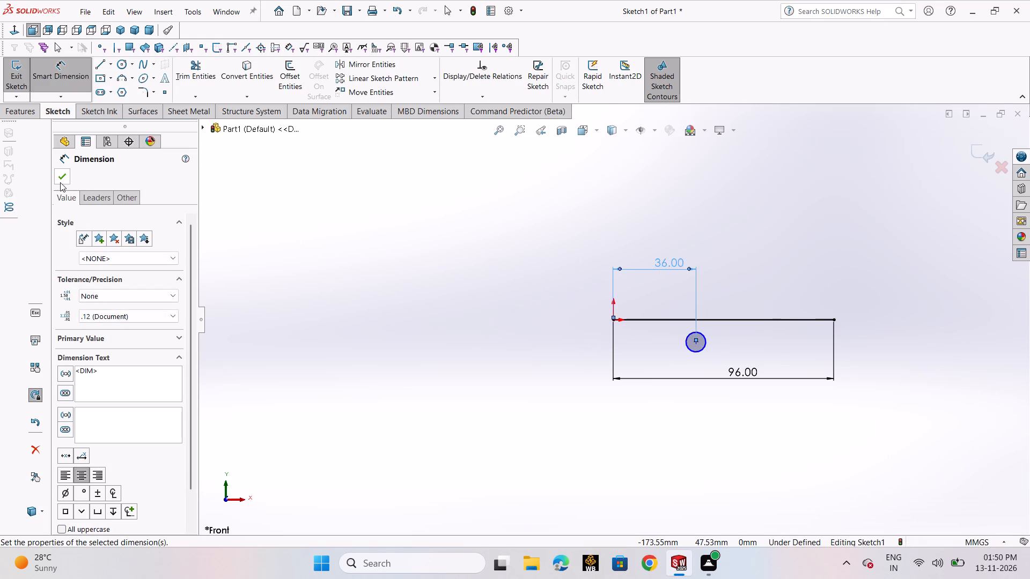
click(60, 182)
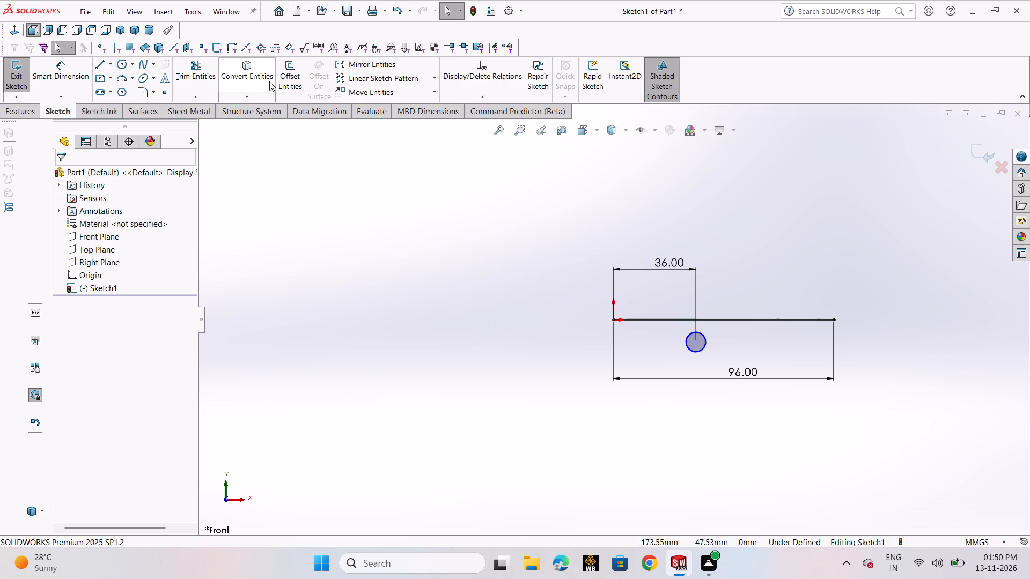
Offset the 96 mm line 20 mm downward, with the offset dimension added.
click(291, 73)
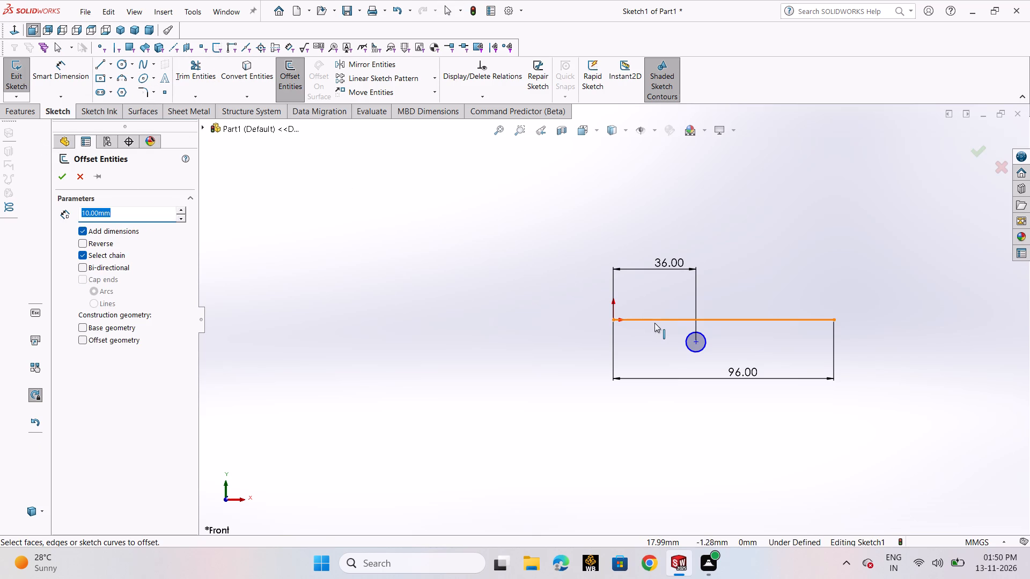
click(654, 323)
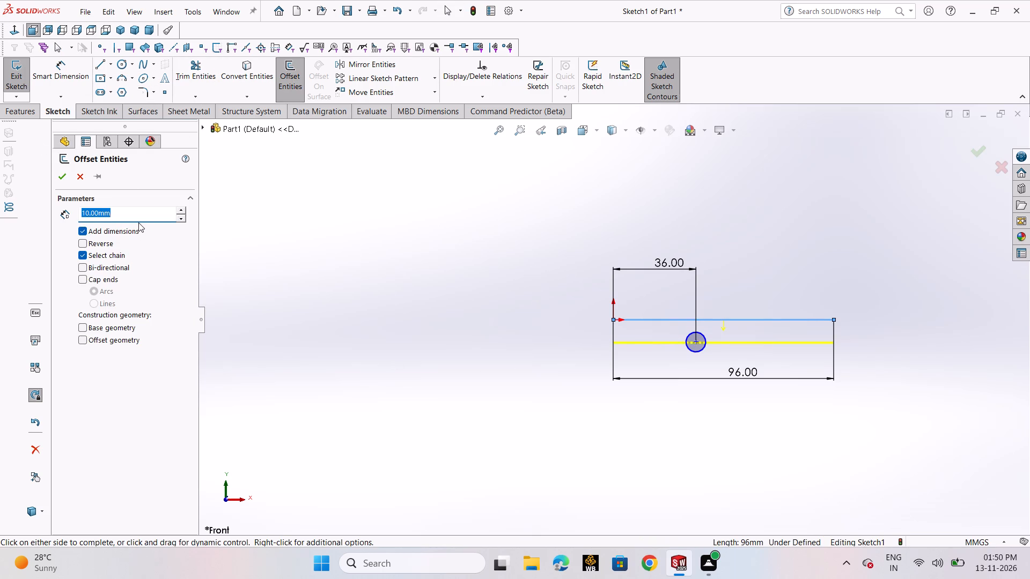
text(20)
key(Return)
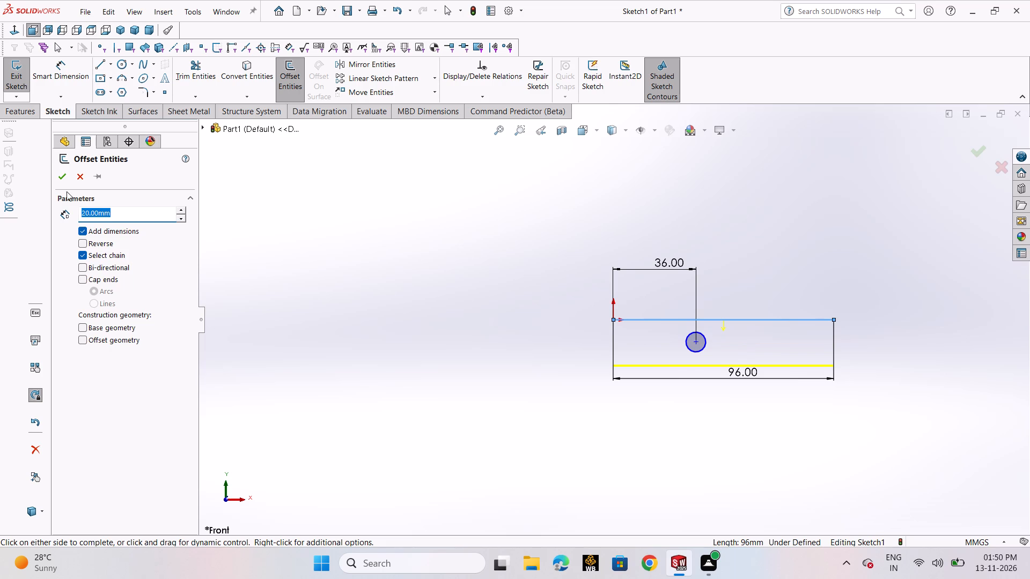
click(60, 177)
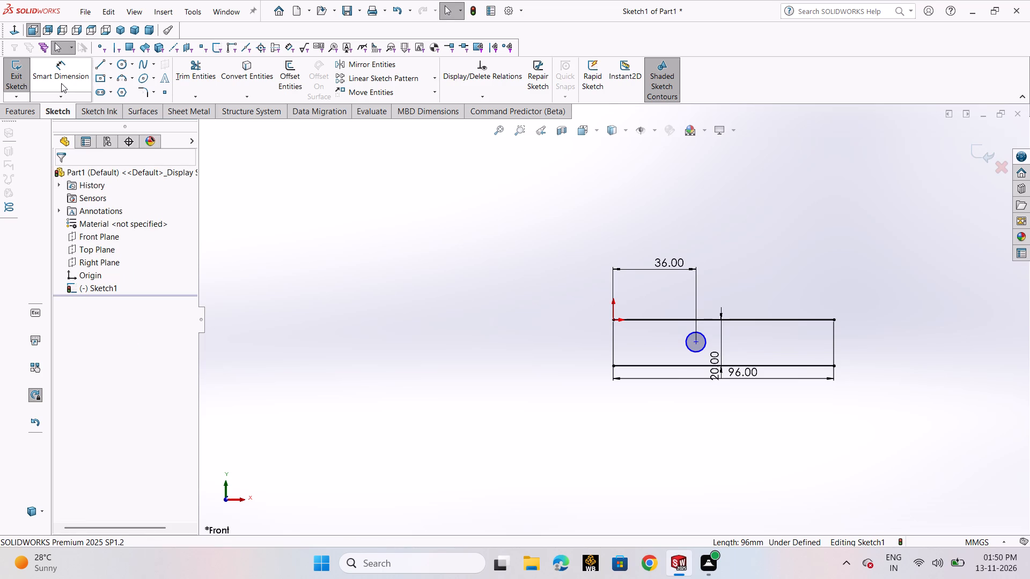
Dimension the vertical distance from the upper horizontal line to the circle's centre as 10 mm.
click(61, 83)
click(697, 340)
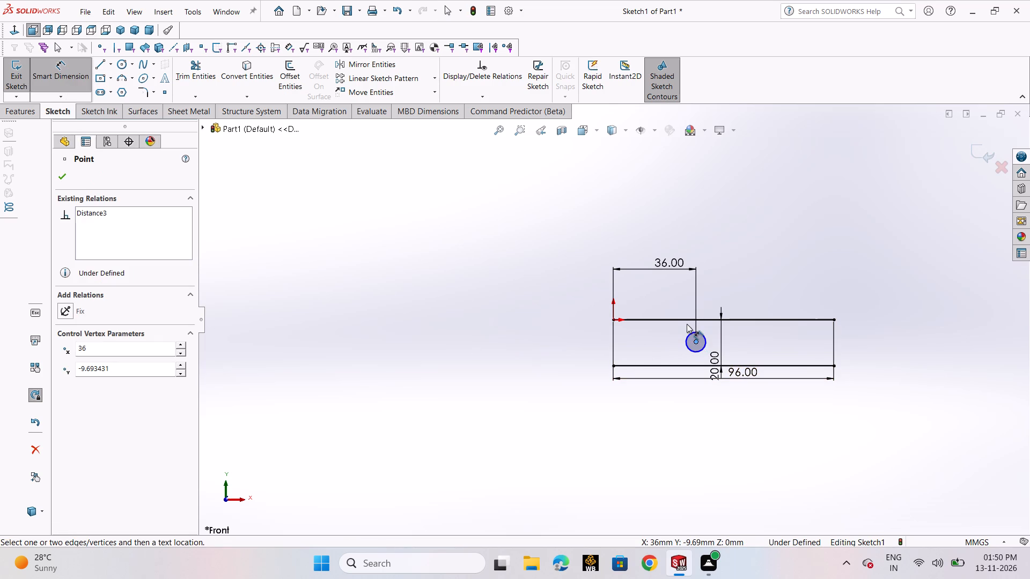
click(686, 319)
click(293, 335)
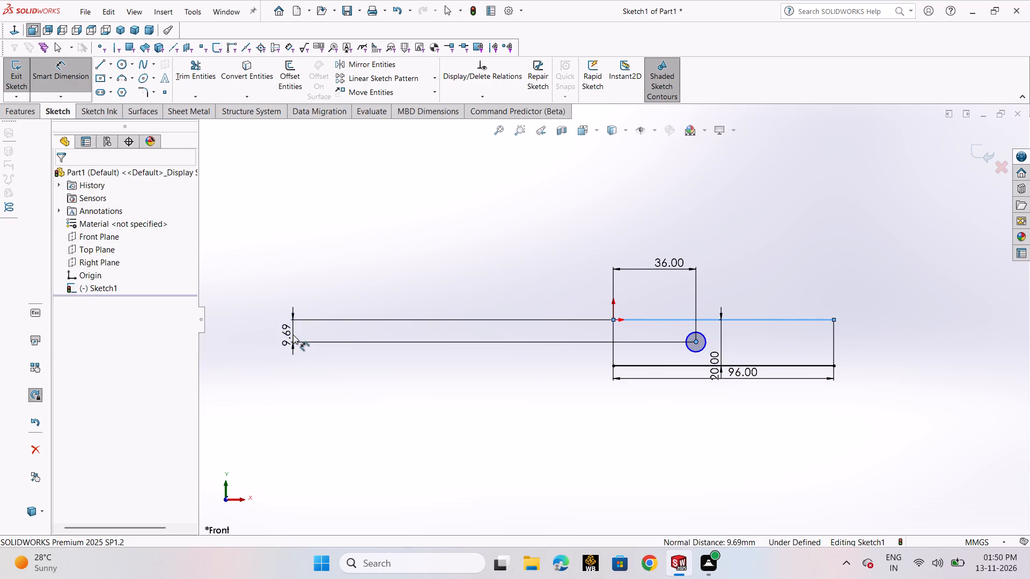
text(10)
key(Return)
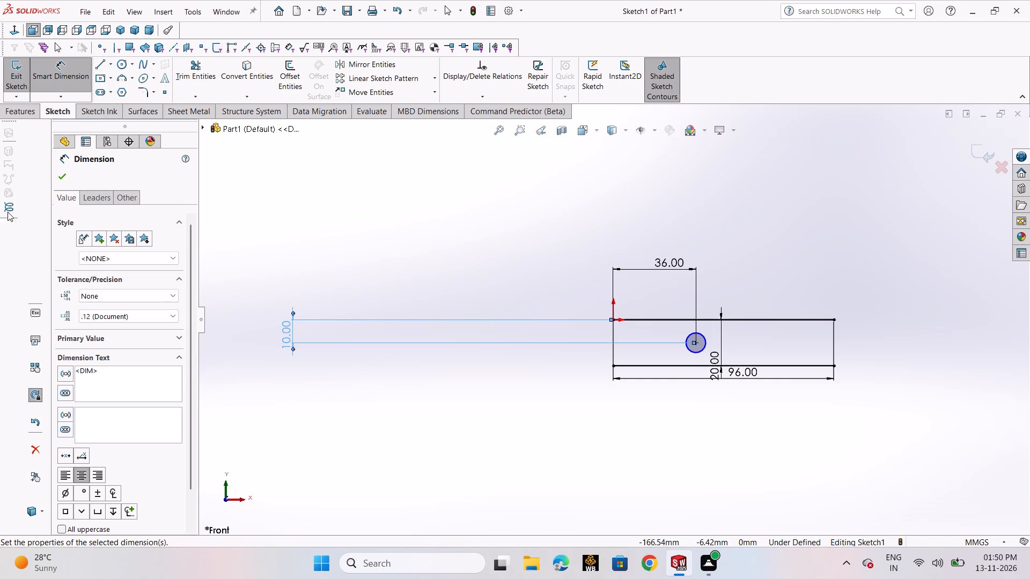
click(69, 178)
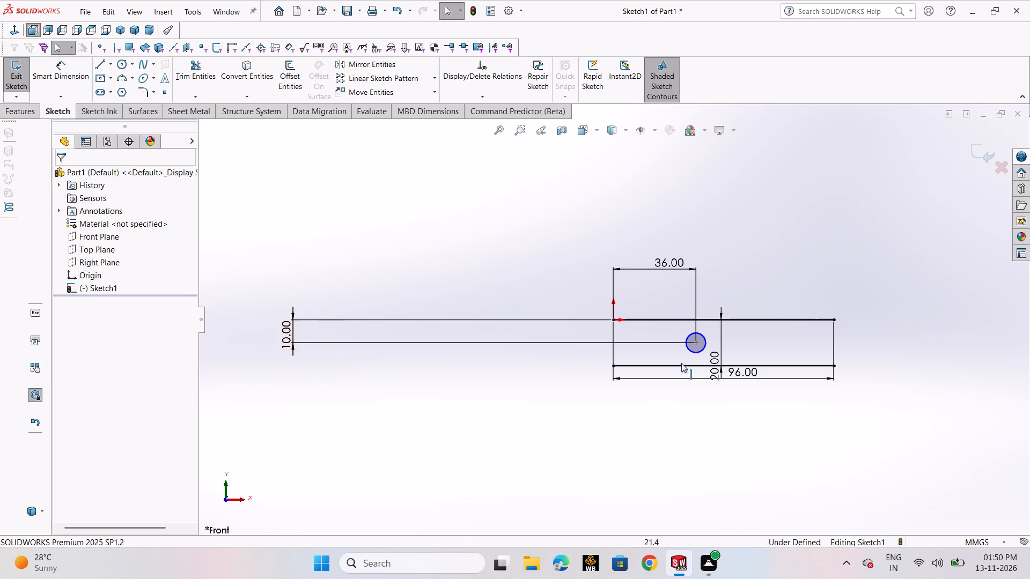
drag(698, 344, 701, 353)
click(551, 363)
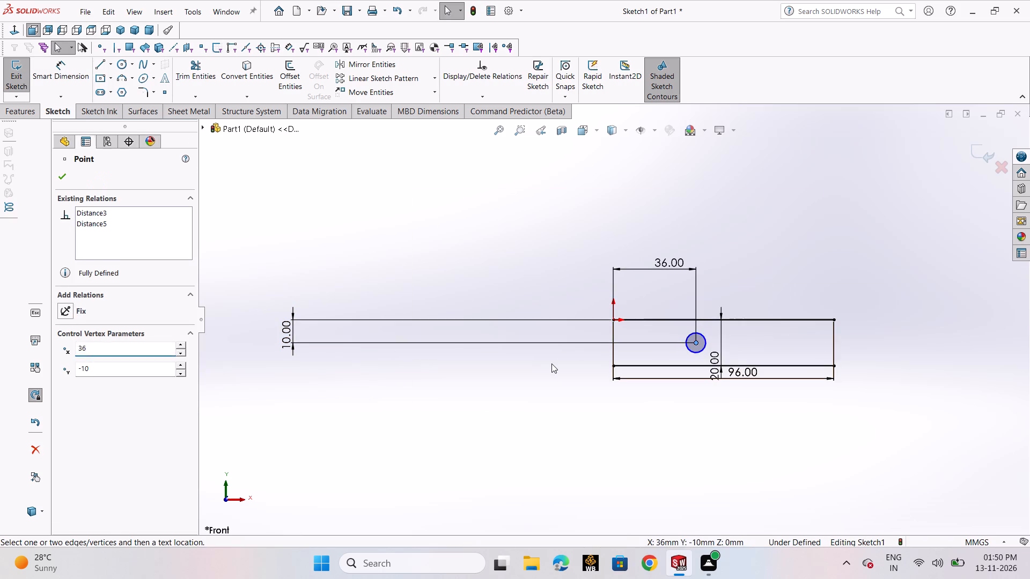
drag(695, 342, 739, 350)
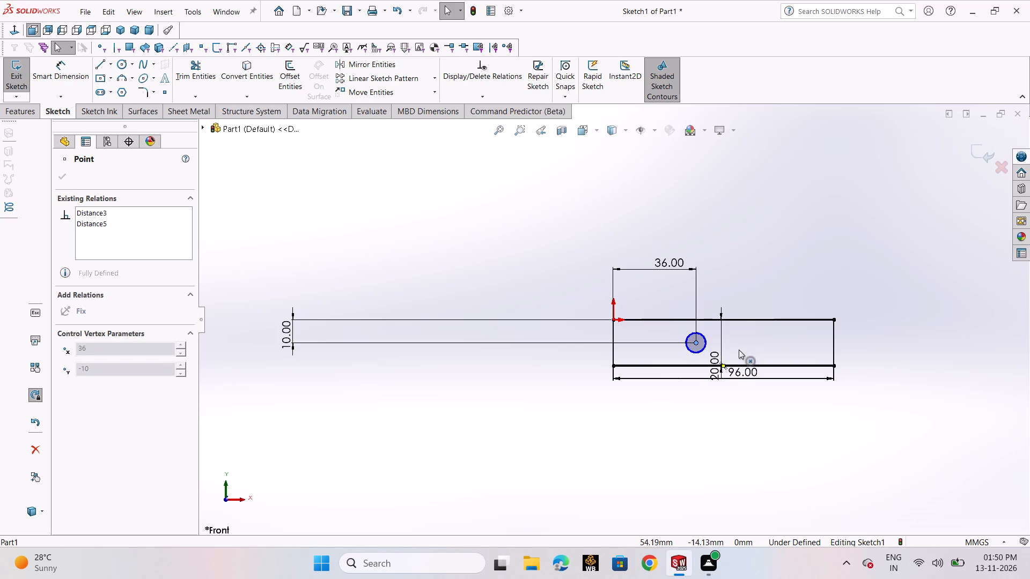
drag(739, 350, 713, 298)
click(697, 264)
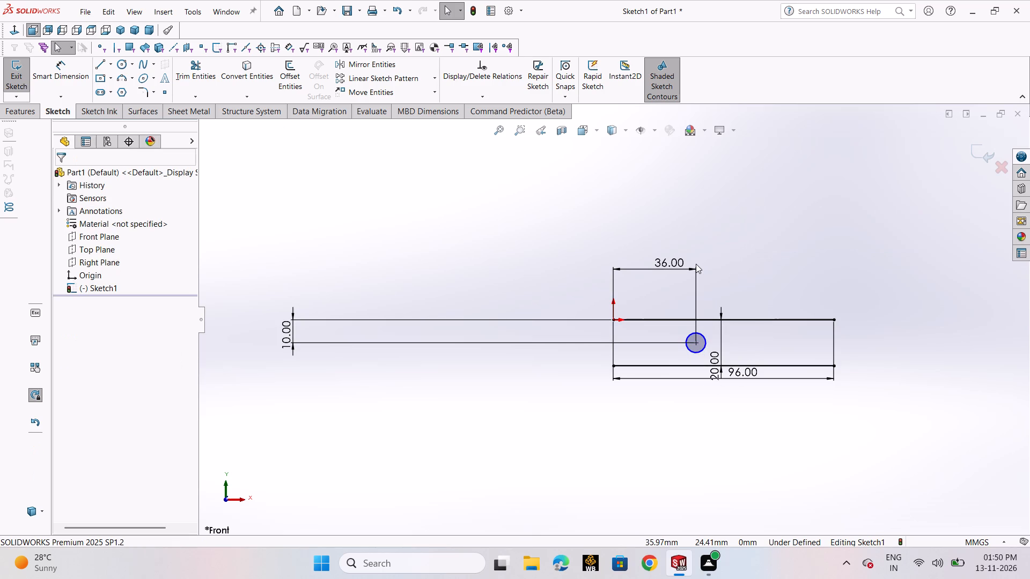
Dimension the circle's diameter as 16 mm.
click(66, 78)
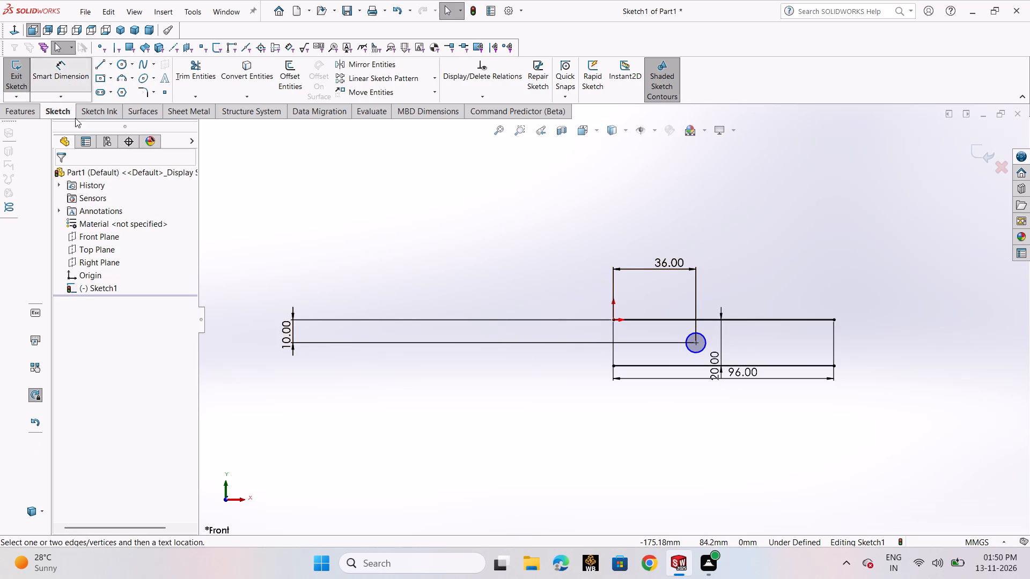
click(697, 353)
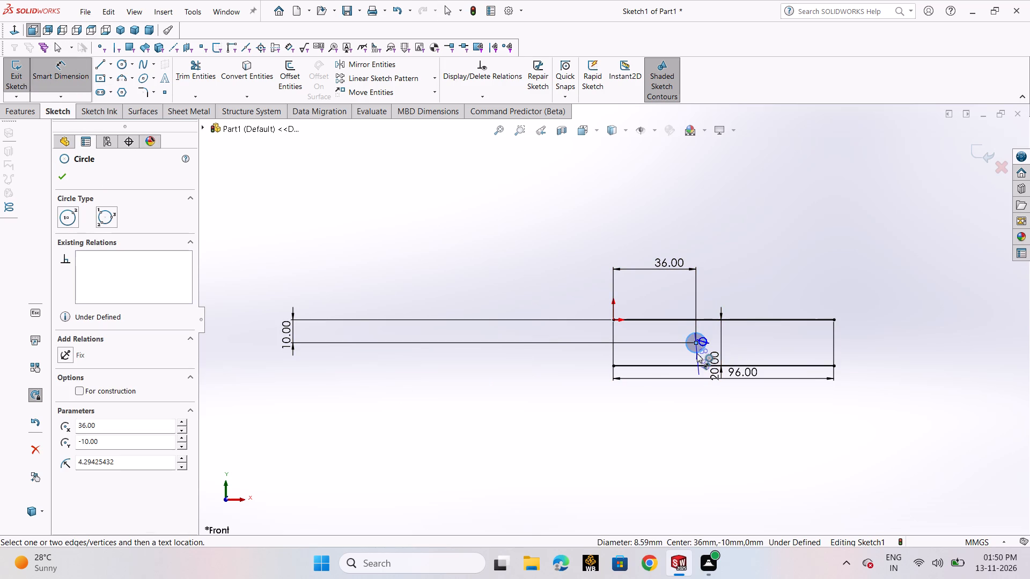
click(697, 353)
click(673, 469)
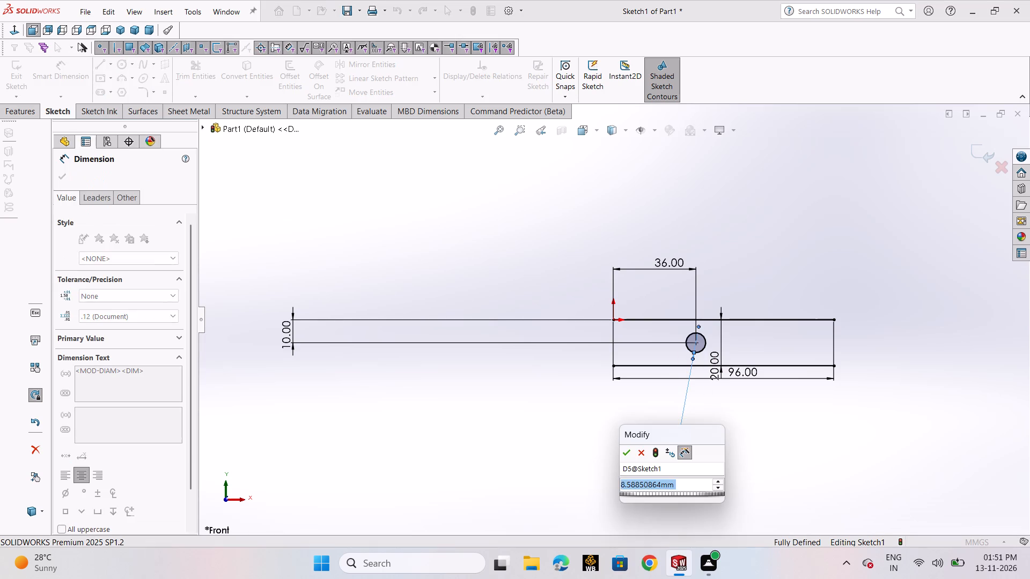
text(16)
key(Return)
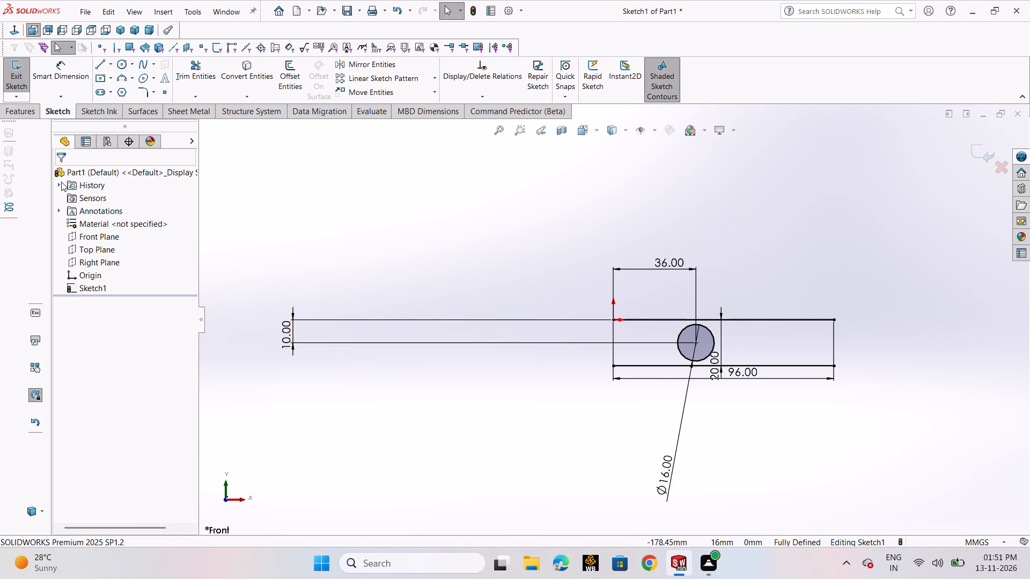
click(488, 235)
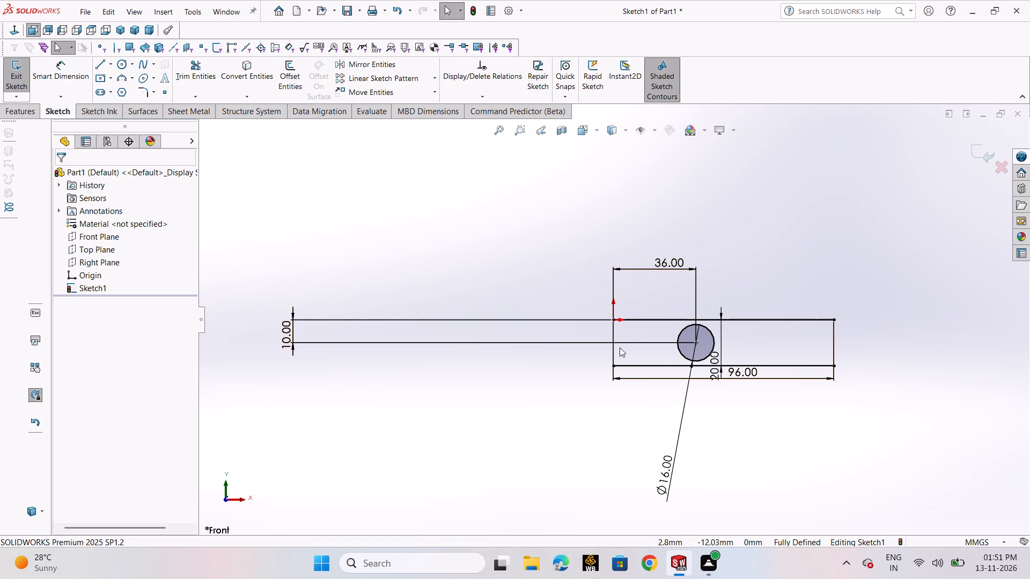
Sketch a vertical centerline about 26 mm long from the circle's centre up past the upper horizontal line.
click(109, 62)
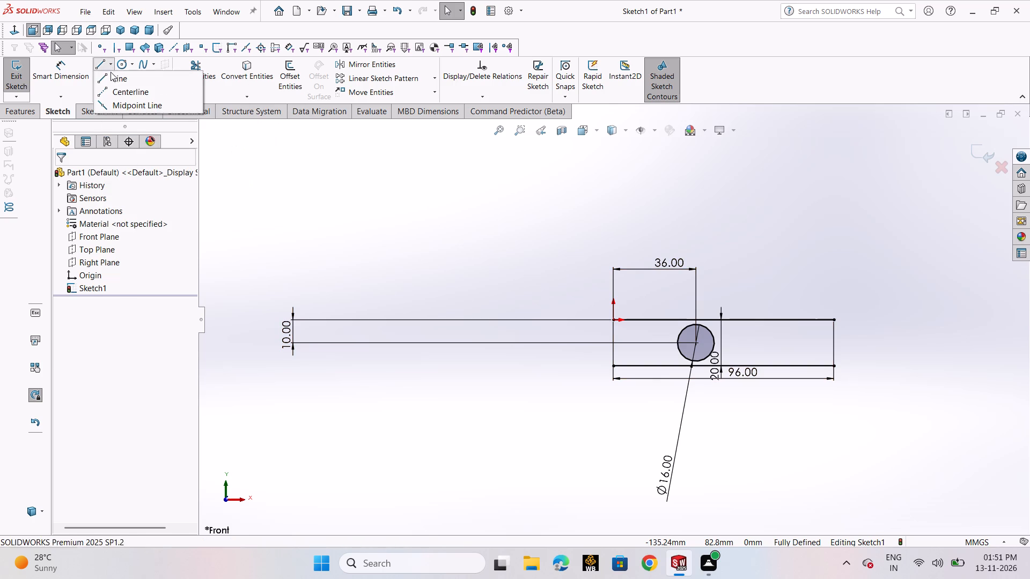
click(116, 88)
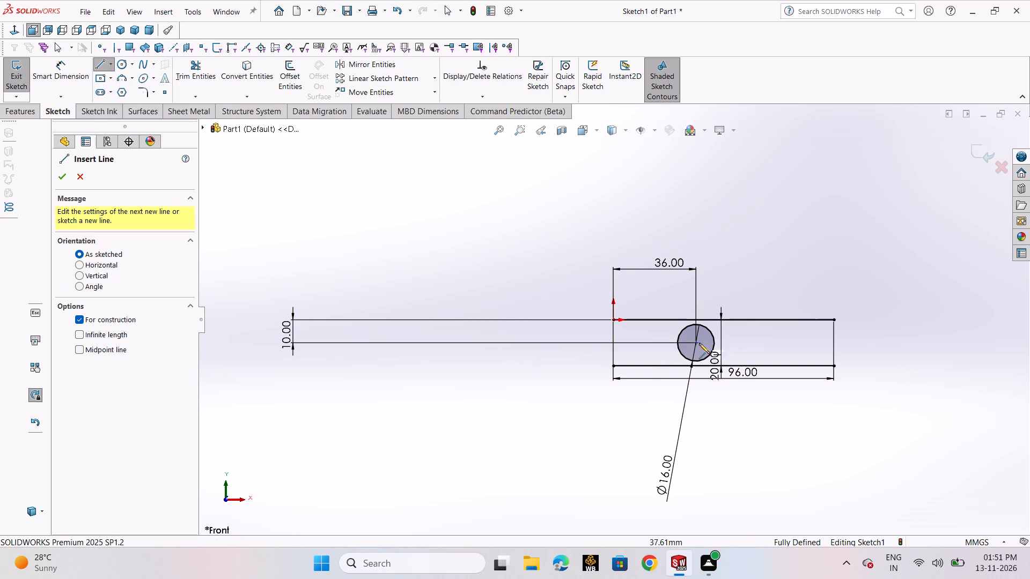
click(697, 343)
click(696, 282)
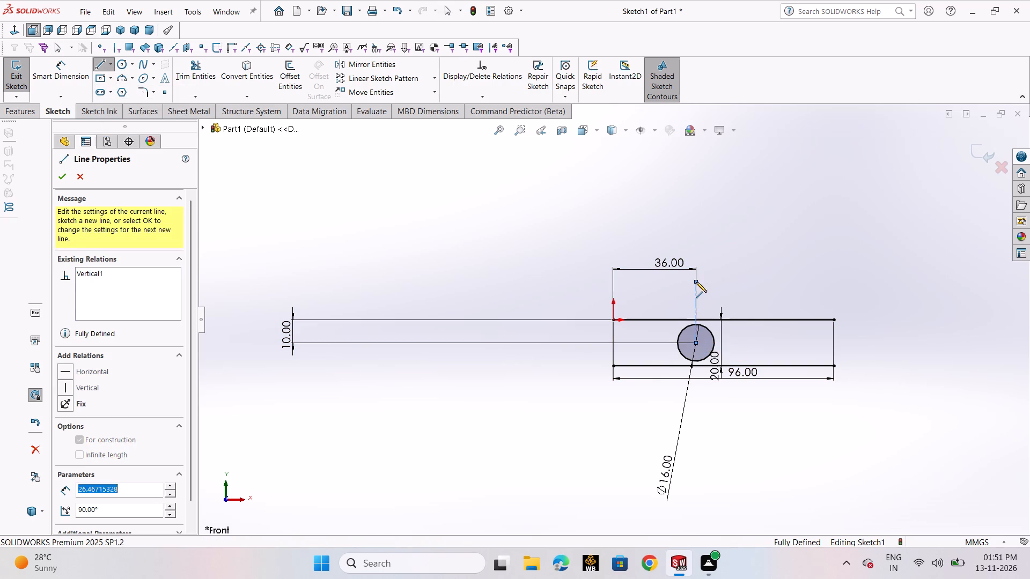
right_click(696, 282)
click(705, 287)
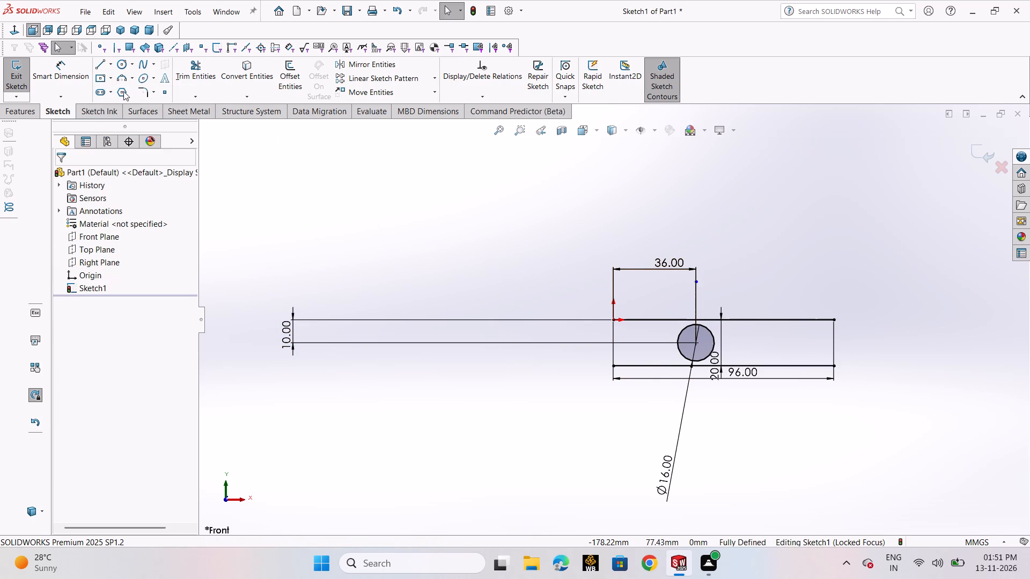
Sketch a line about 80 mm long from the upper horizontal line, just right of the centerline, sloping down past the right end.
click(104, 66)
click(111, 80)
scroll(695, 330, down, 4)
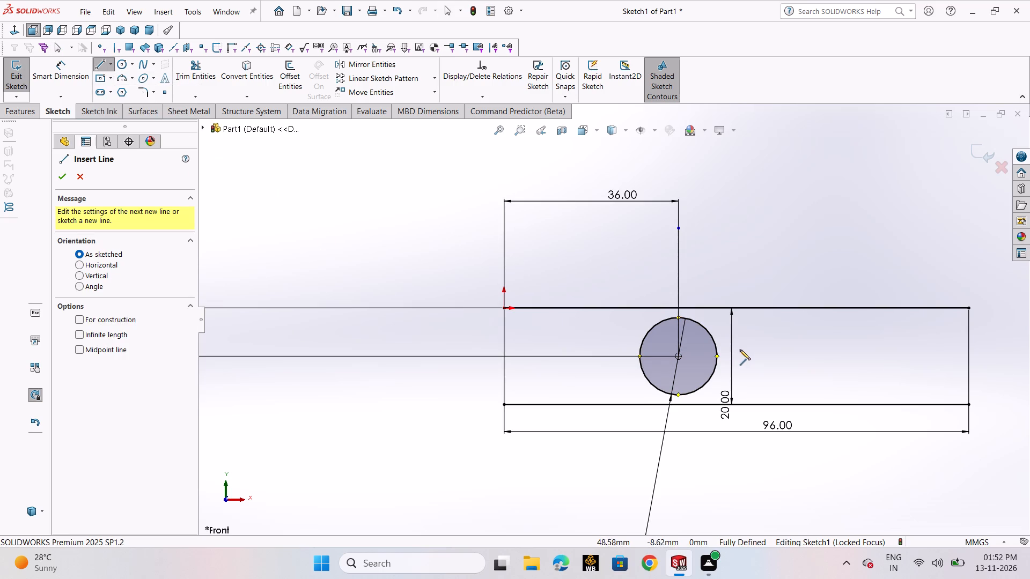
scroll(769, 357, down, 2)
scroll(661, 307, down, 5)
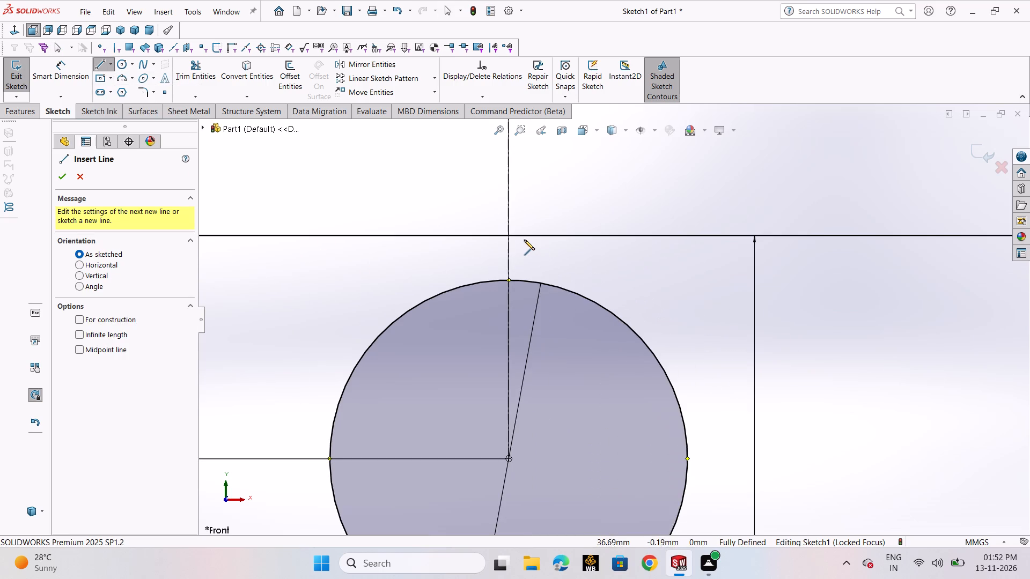
click(524, 234)
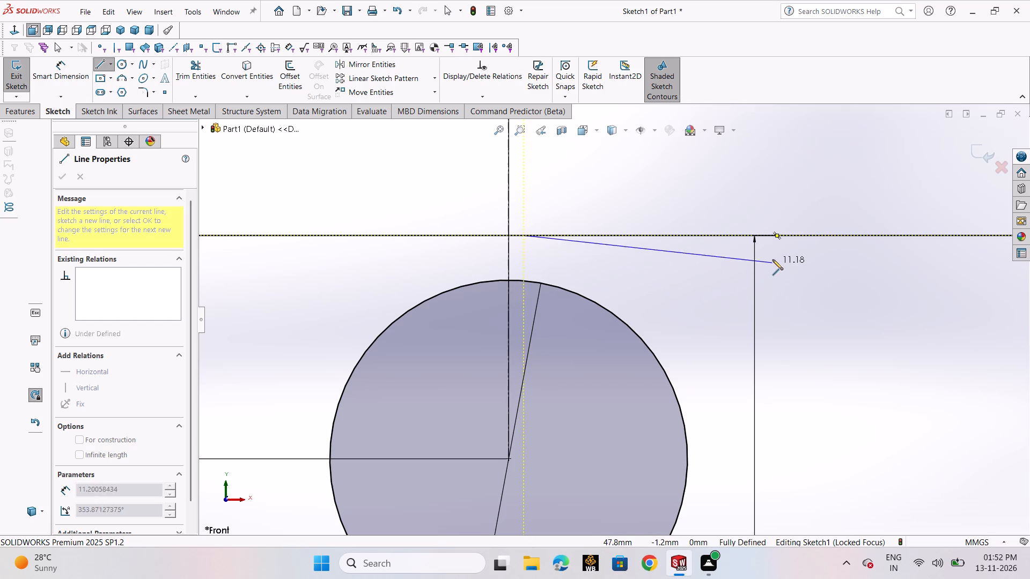
scroll(796, 313, up, 5)
scroll(765, 377, up, 2)
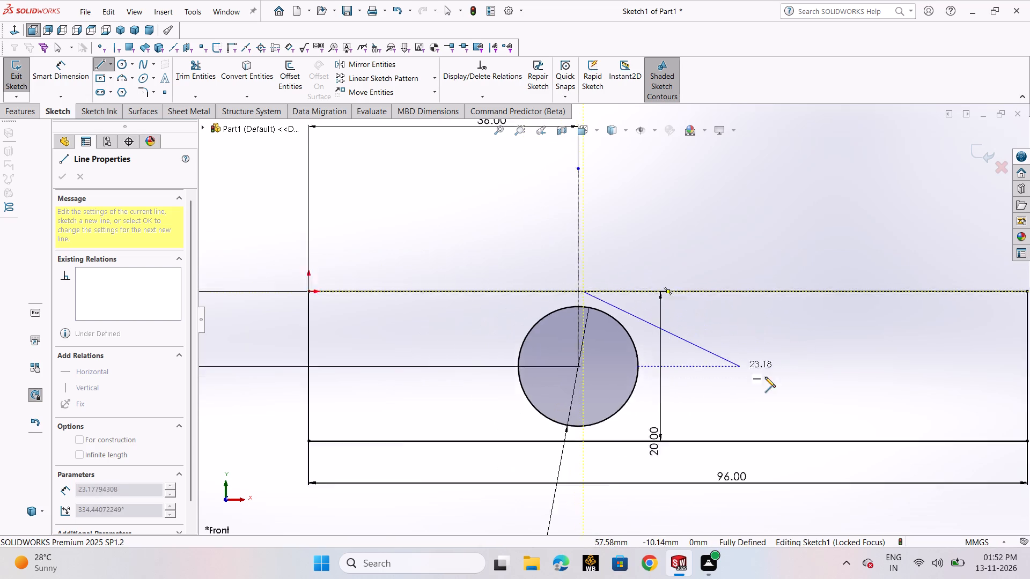
scroll(765, 377, up, 1)
scroll(840, 350, up, 2)
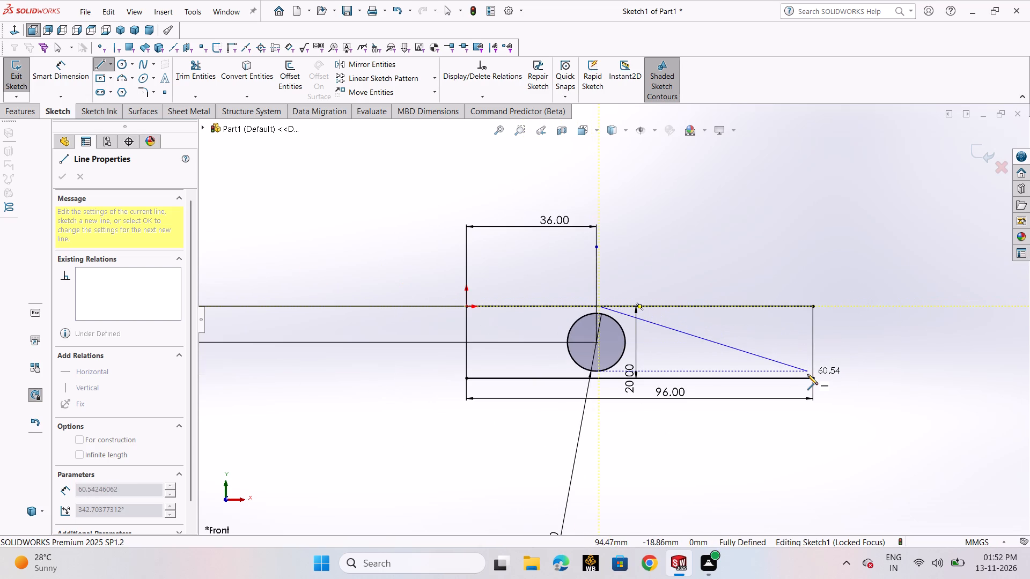
click(878, 376)
right_click(878, 376)
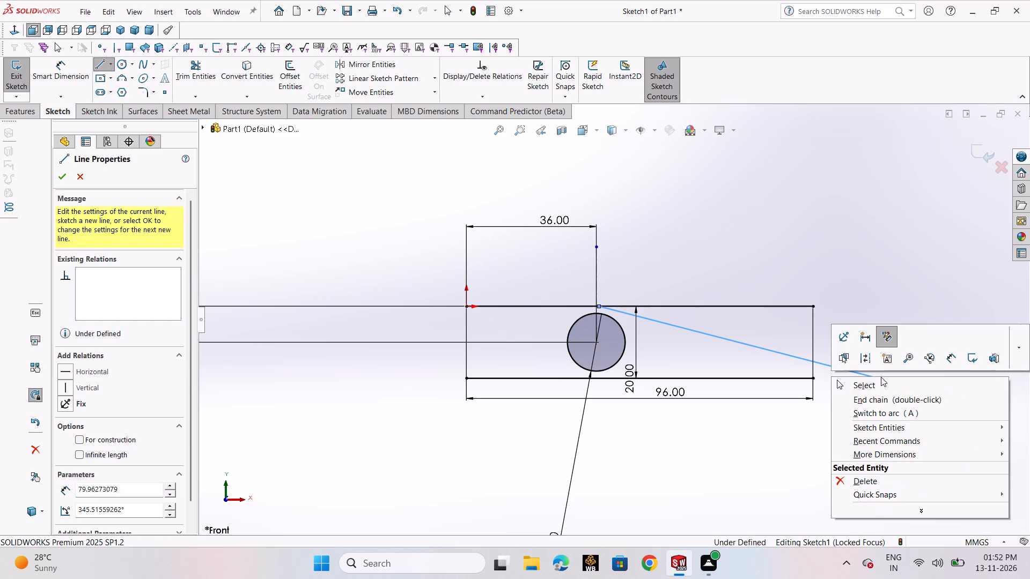
click(885, 383)
Dimension the angle between the upper horizontal line and the sloped line as 20°.
click(56, 75)
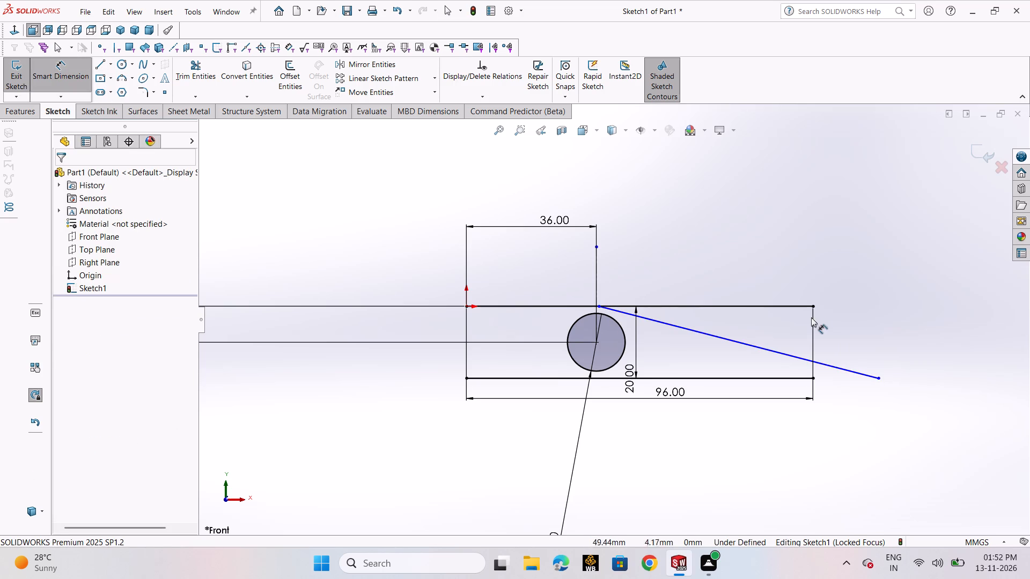
click(772, 308)
click(785, 352)
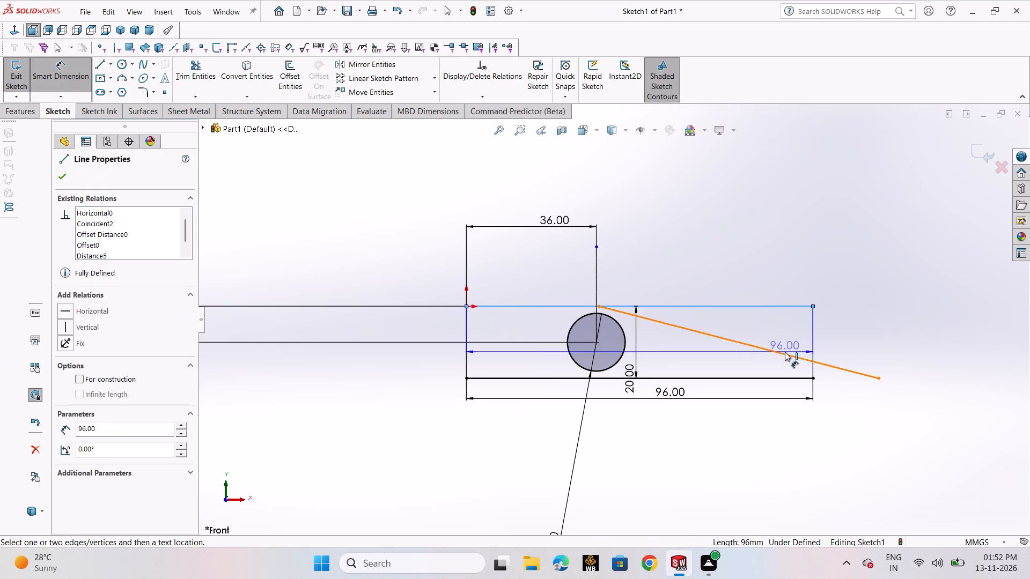
click(843, 325)
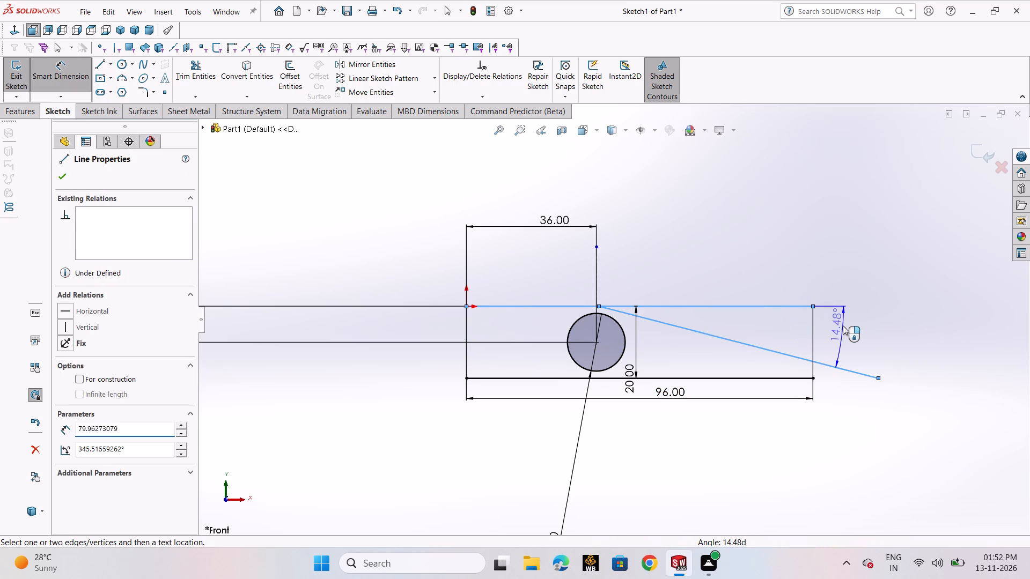
text(20)
key(Return)
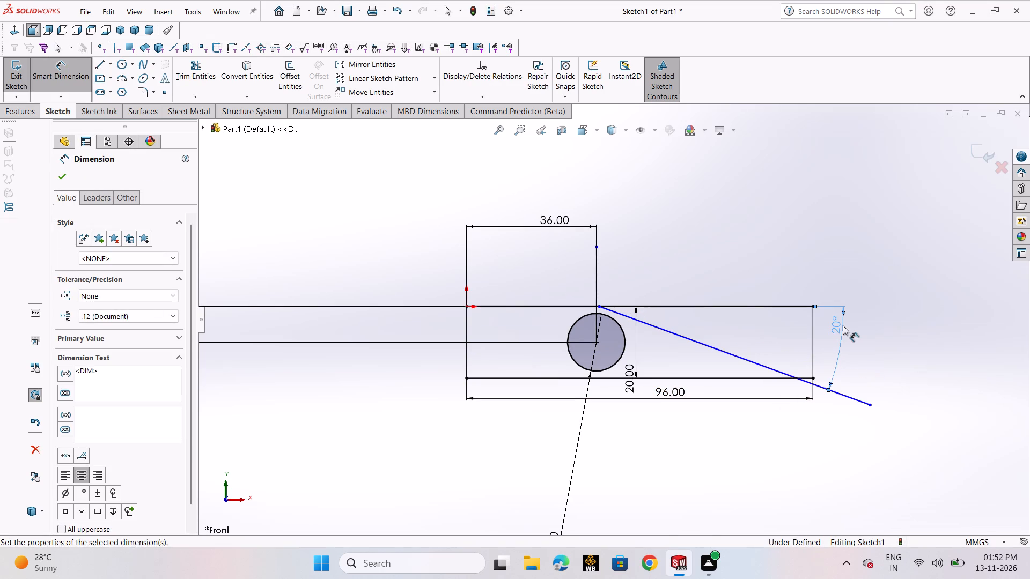
Dimension the sloped line's length as 57 mm.
click(671, 333)
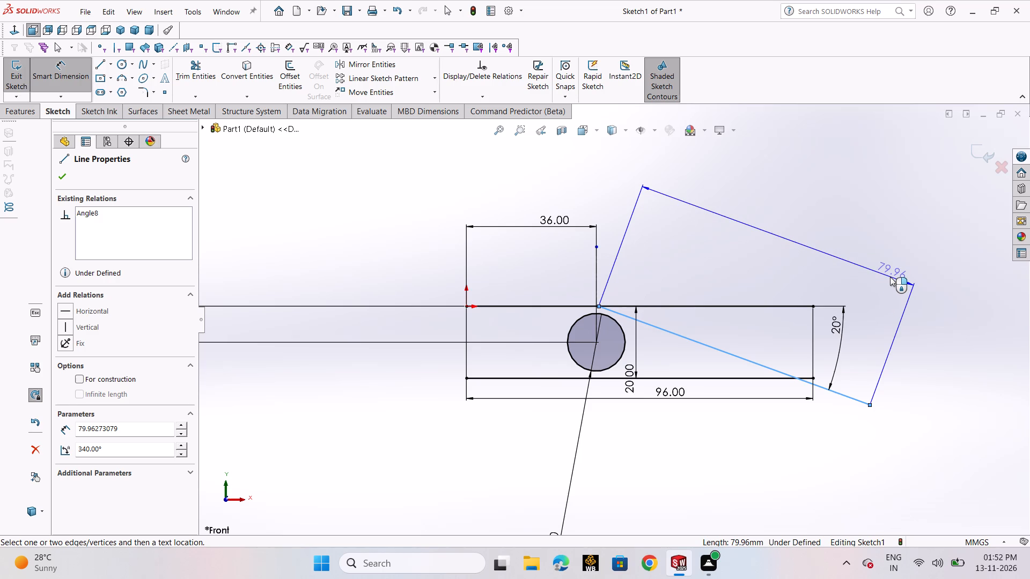
click(890, 277)
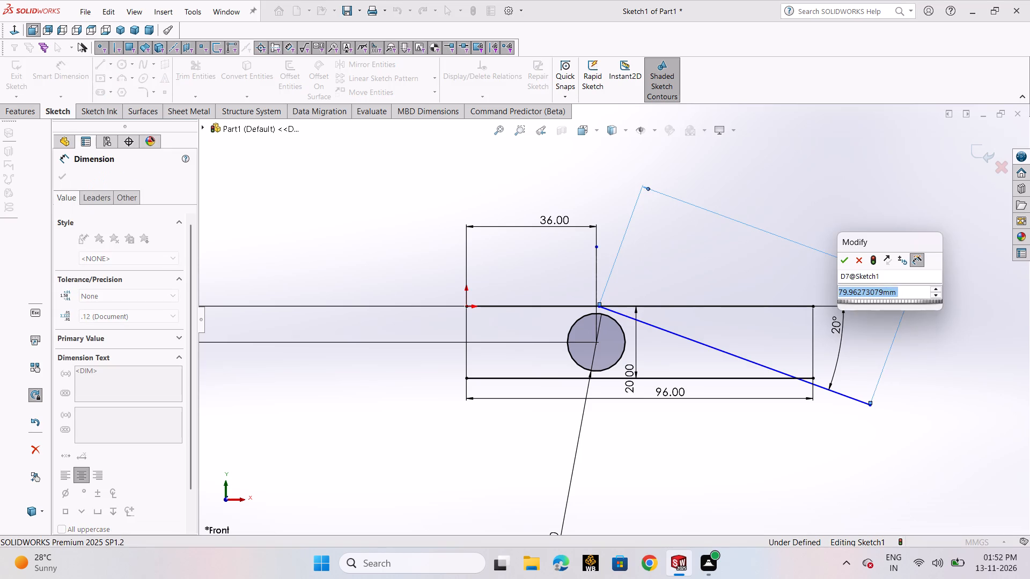
text(57)
key(Return)
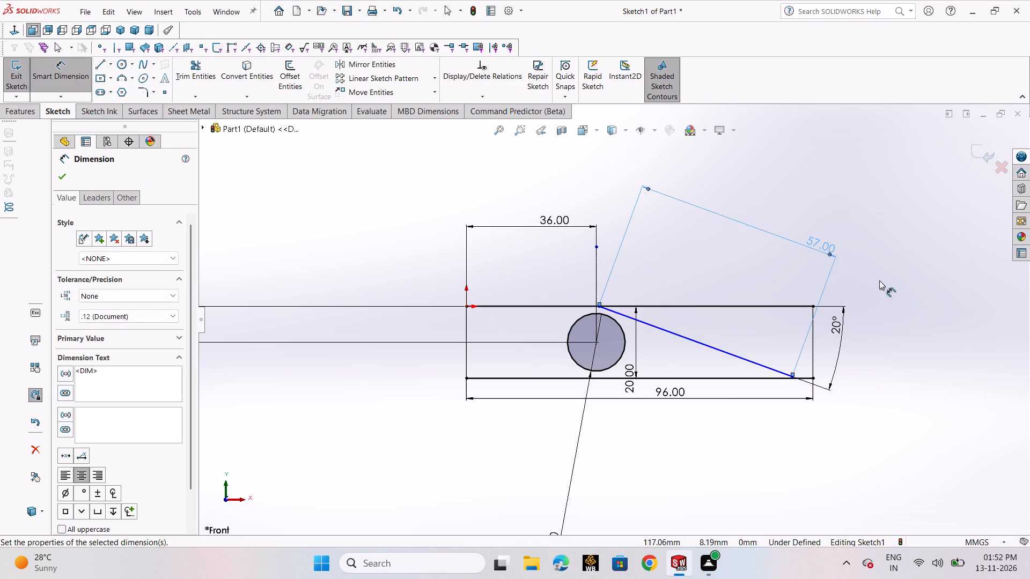
click(58, 179)
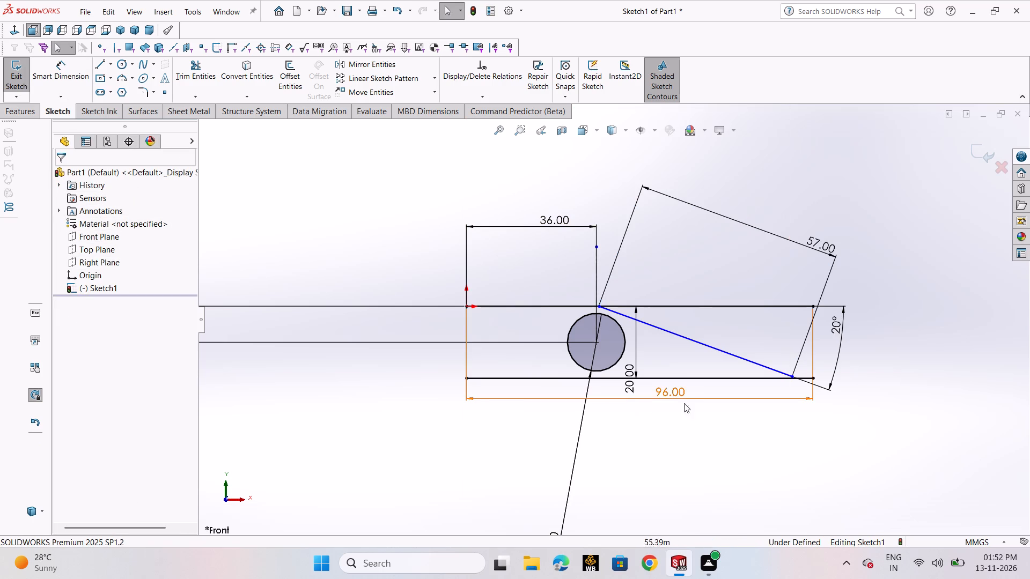
Move the sloped line's upper endpoint along the upper horizontal line to about X 42 mm.
scroll(641, 330, down, 4)
scroll(622, 285, down, 2)
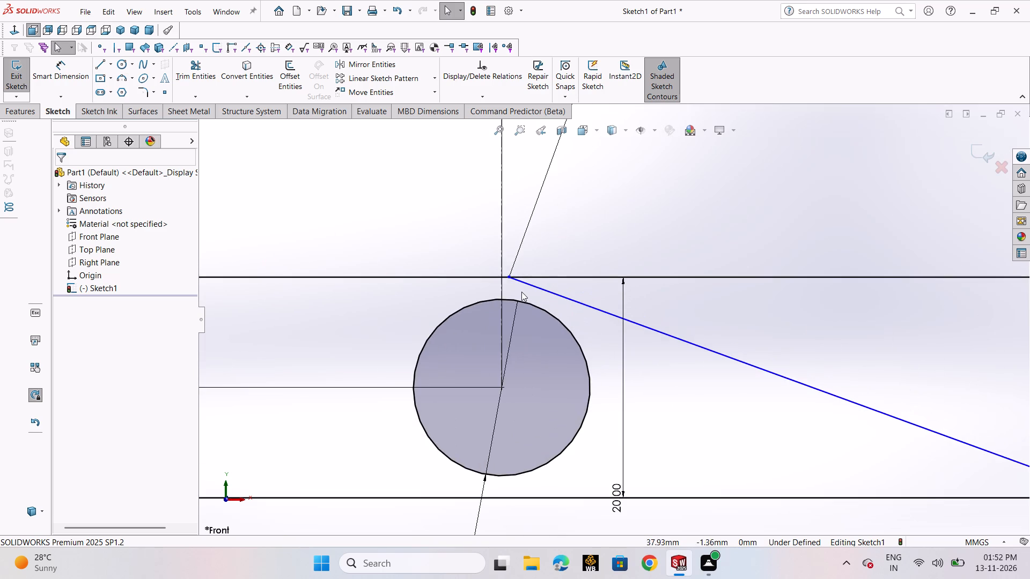
scroll(521, 292, up, 4)
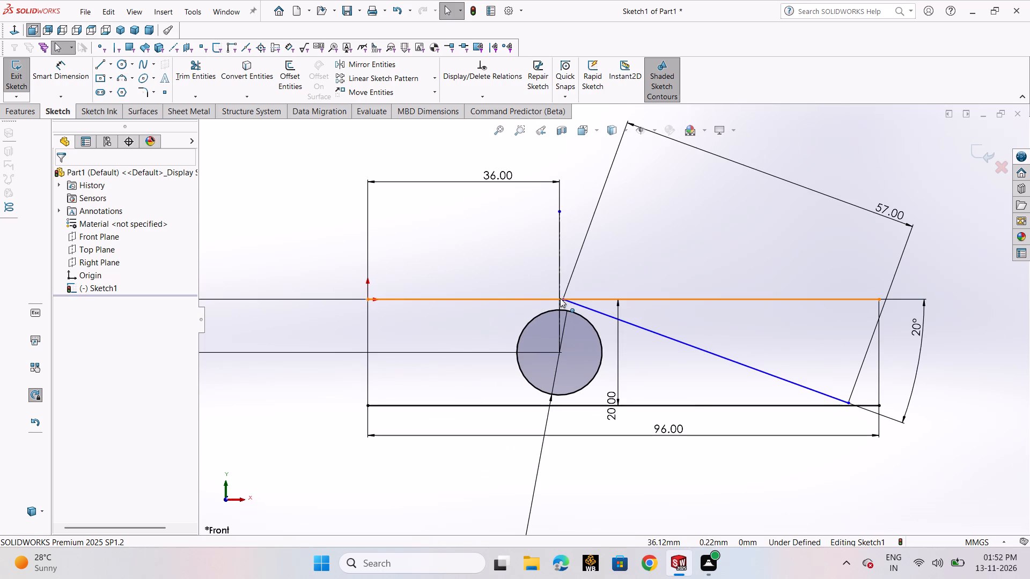
drag(562, 300, 592, 300)
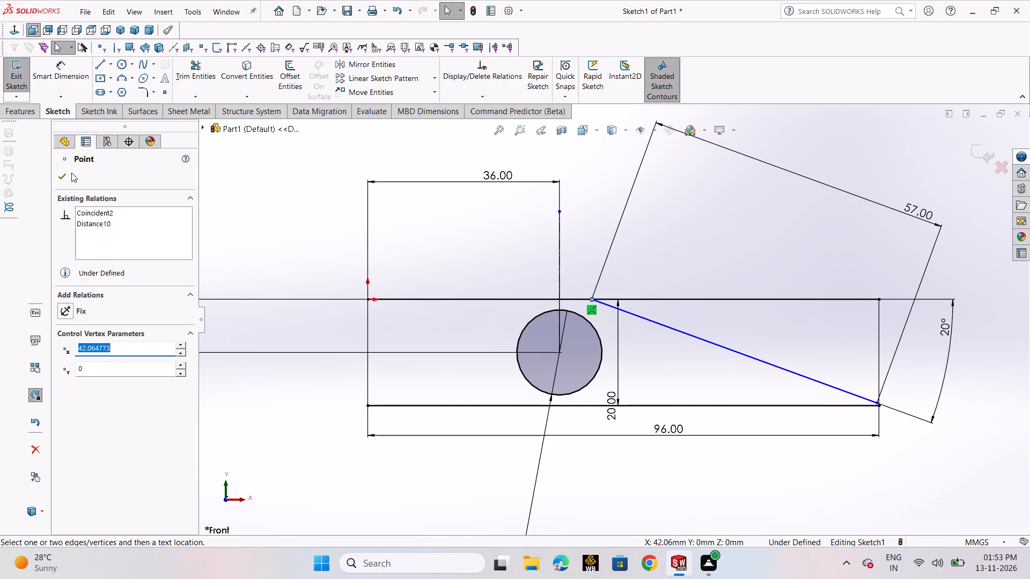
click(68, 176)
Add a Vertical relation to the sloped line's two endpoints and the right endpoint of the upper horizontal line.
click(494, 100)
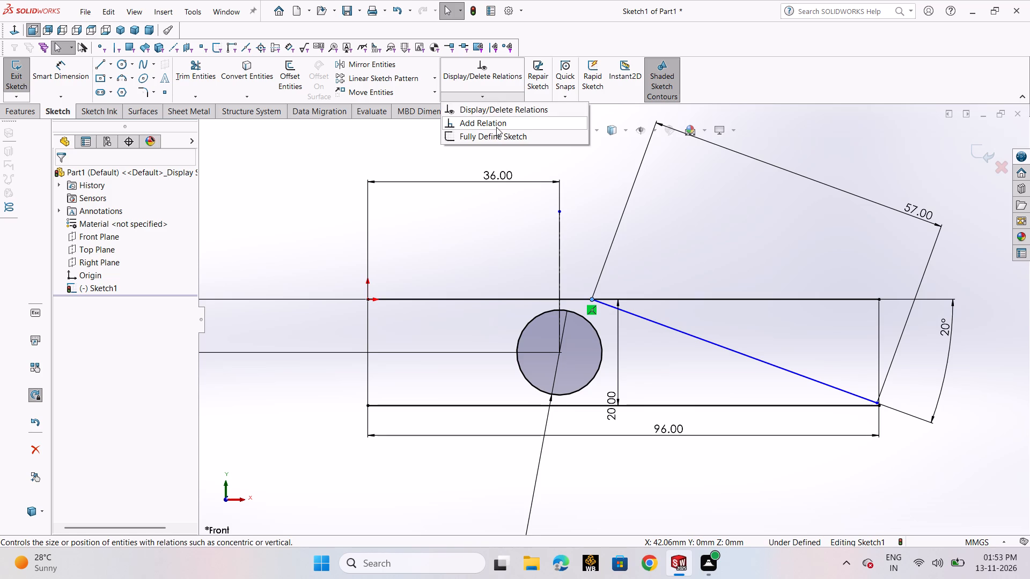
click(497, 127)
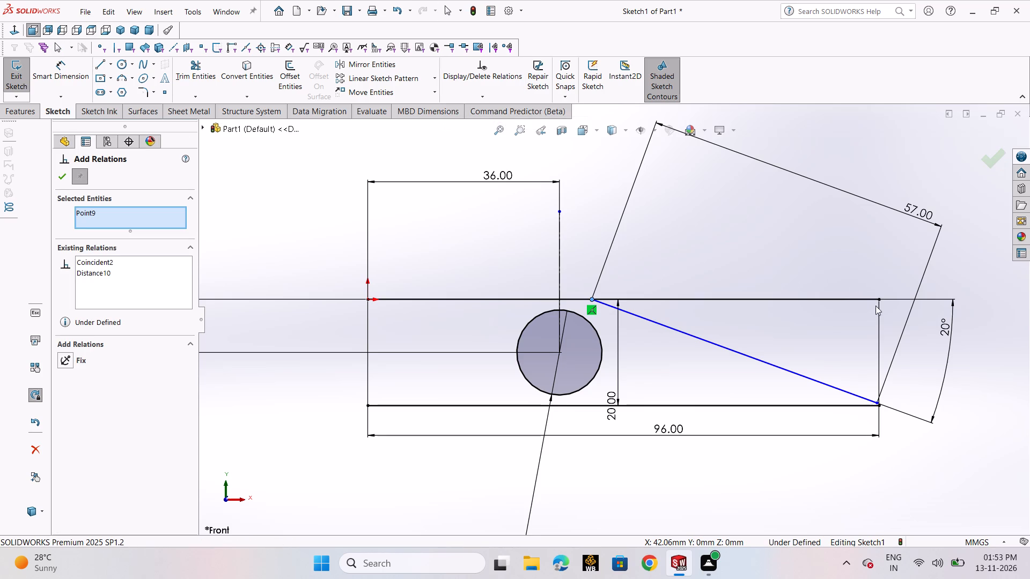
click(878, 301)
click(877, 402)
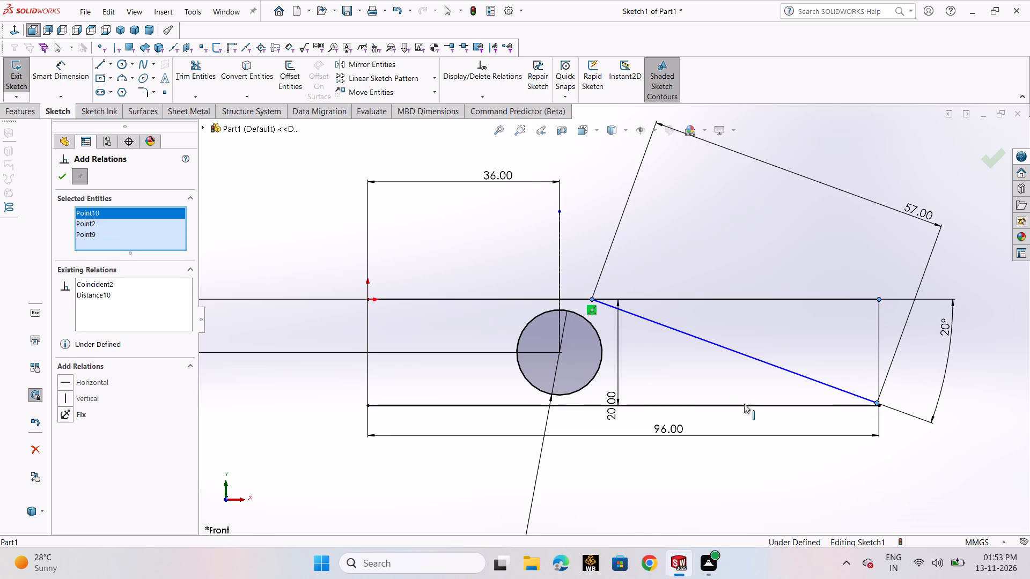
click(73, 396)
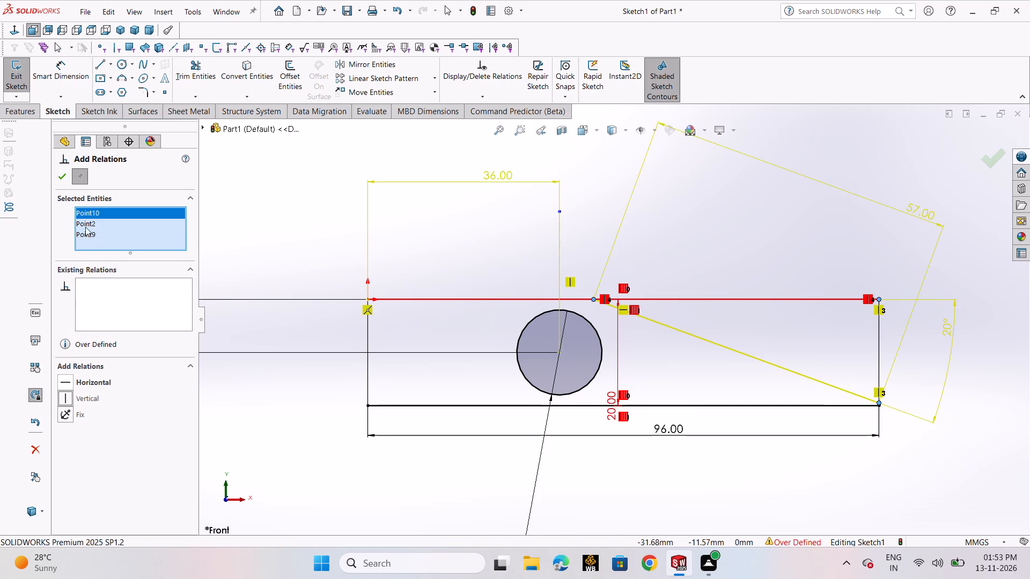
click(60, 182)
Delete the Vertical relation shown at the sloped line's upper endpoint.
scroll(698, 353, down, 2)
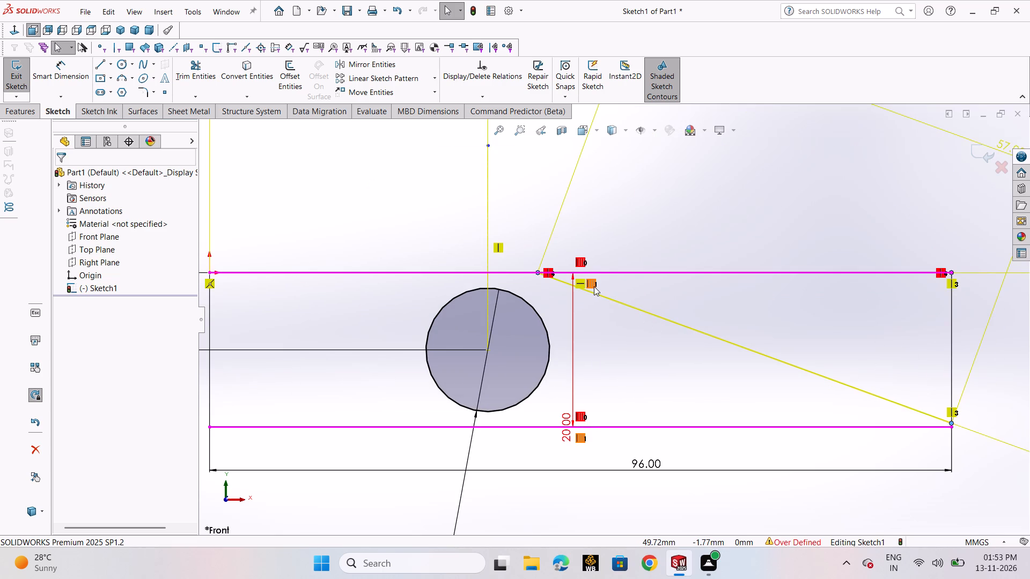
scroll(562, 274, down, 4)
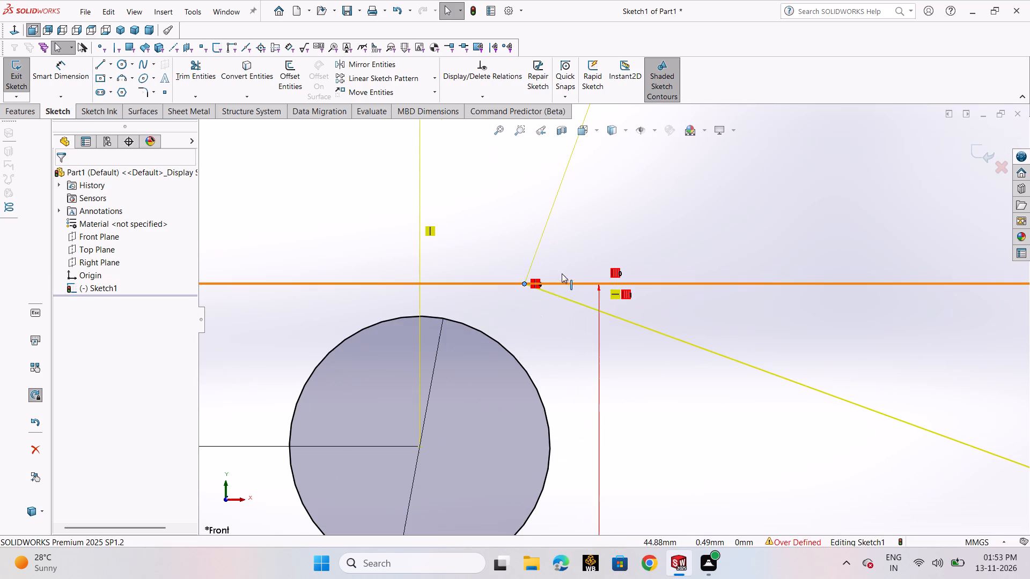
click(536, 286)
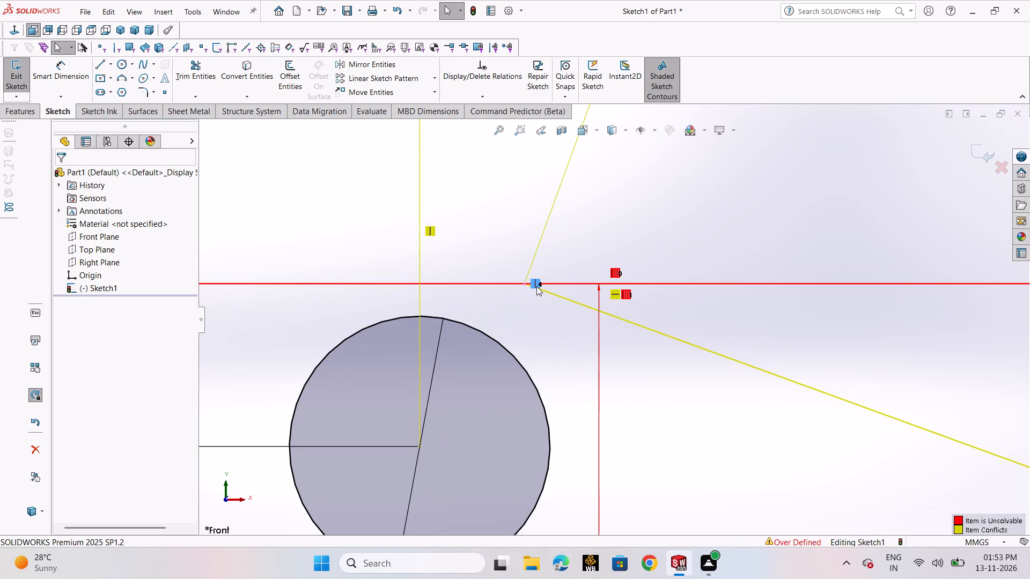
key(Delete)
scroll(694, 311, up, 5)
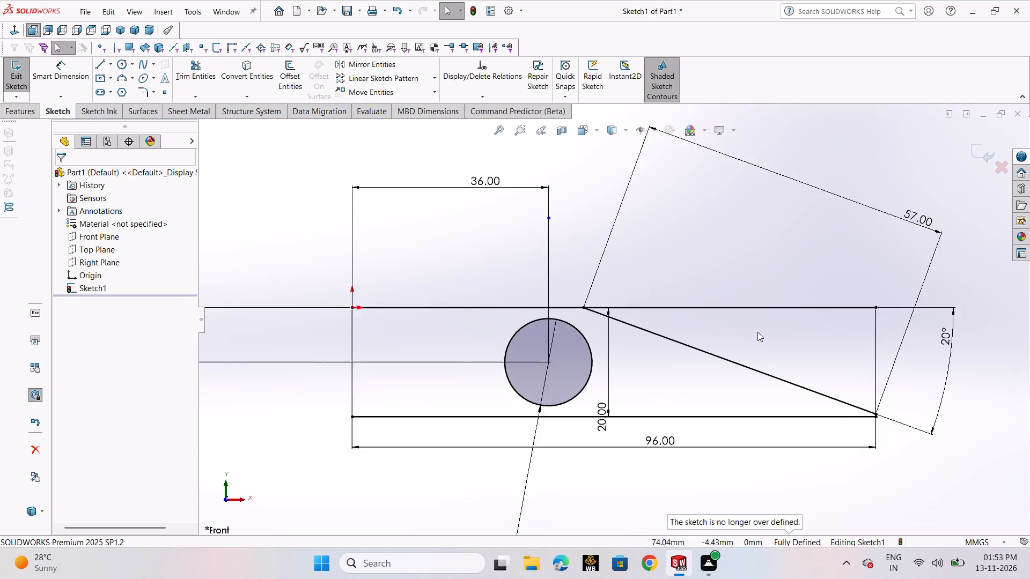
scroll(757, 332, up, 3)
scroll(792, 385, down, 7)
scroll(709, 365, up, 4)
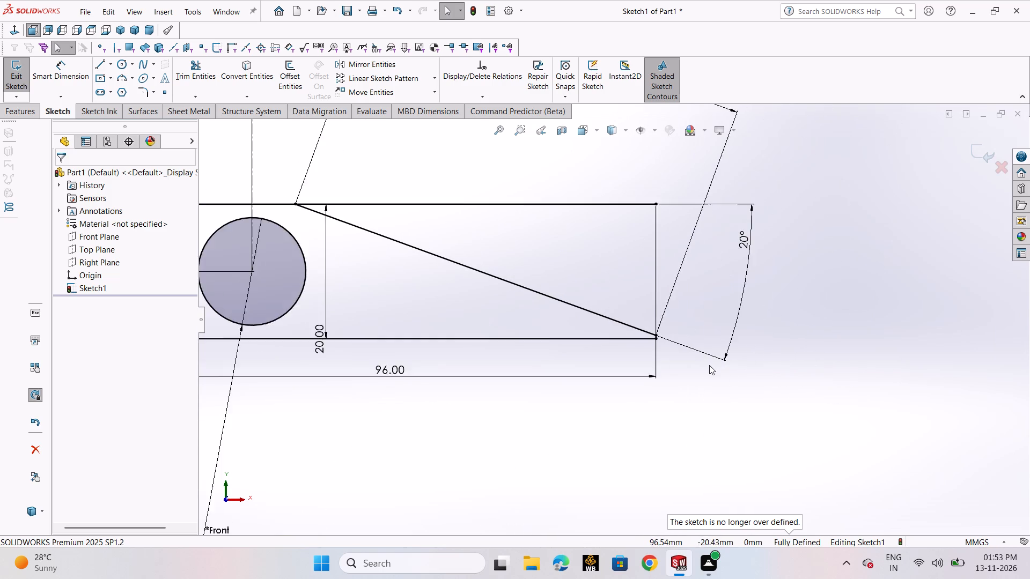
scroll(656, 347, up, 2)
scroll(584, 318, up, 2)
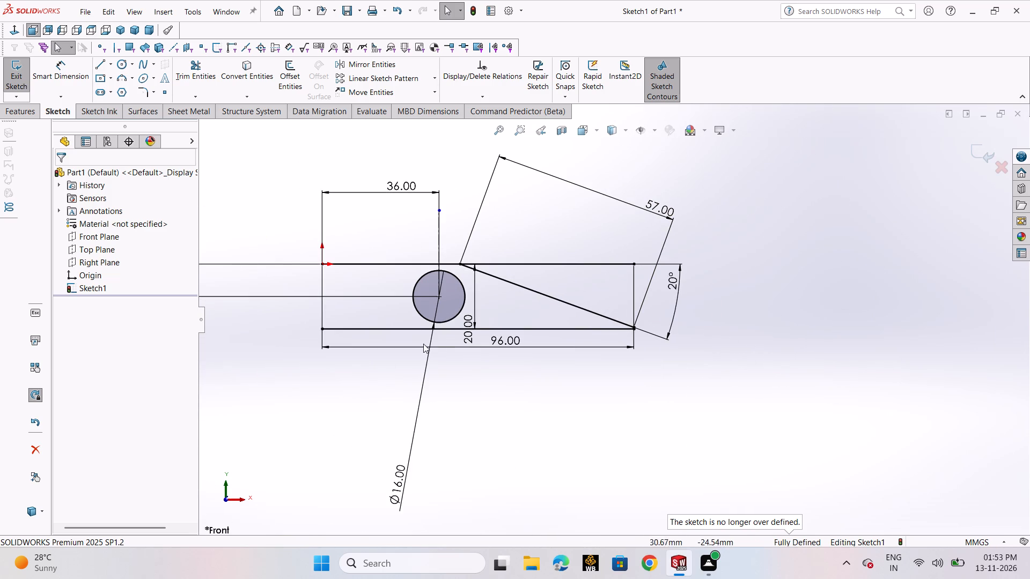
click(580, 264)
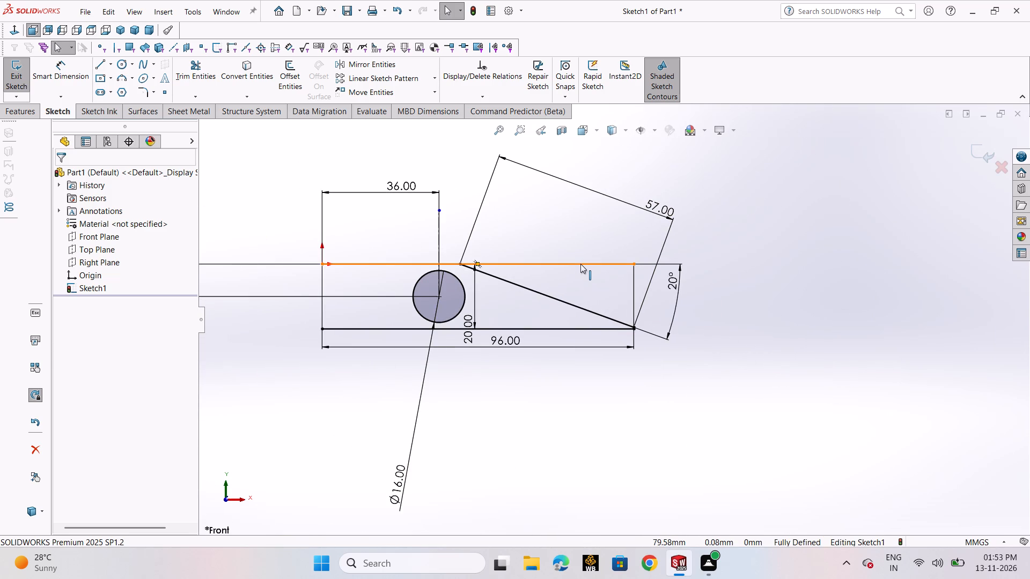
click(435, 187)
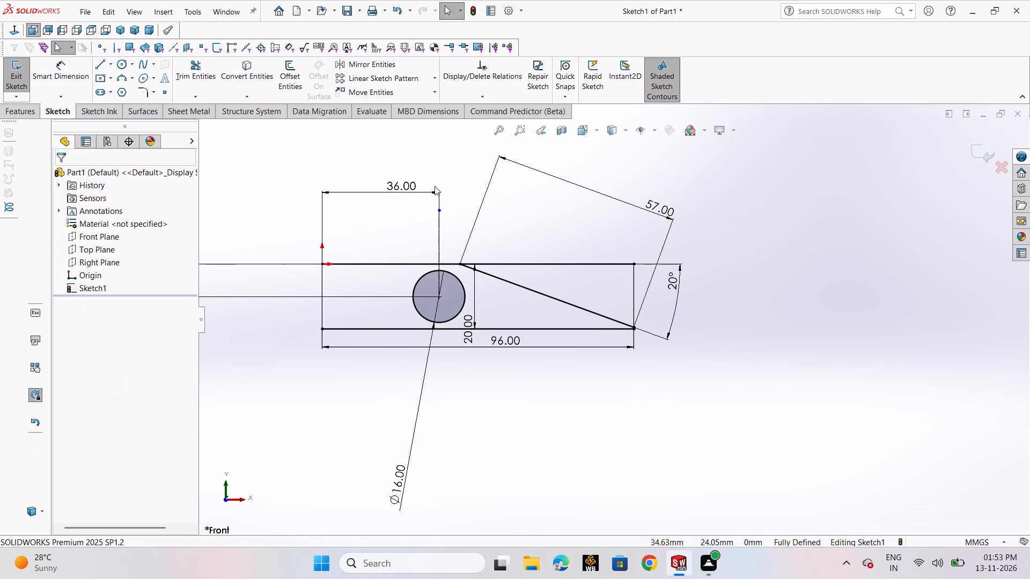
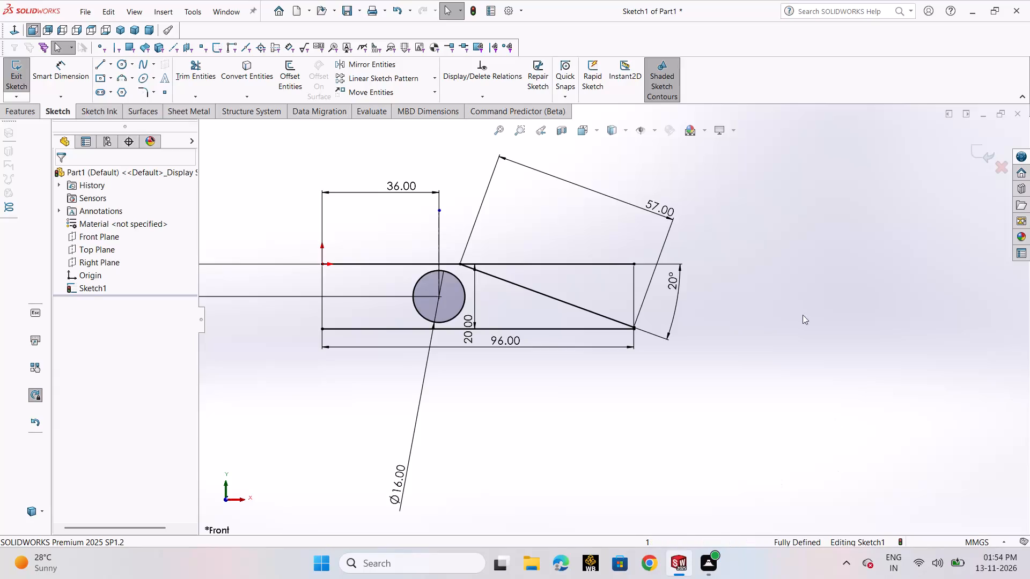
Sketch a vertical line downward from the right endpoint of the upper horizontal line, extending past the lower horizontal line.
click(104, 71)
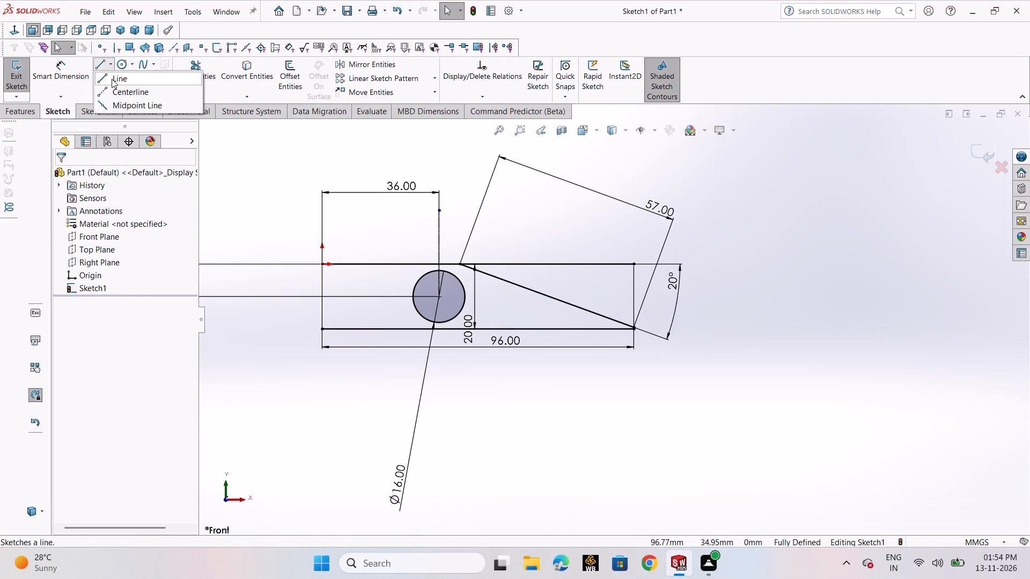
click(112, 79)
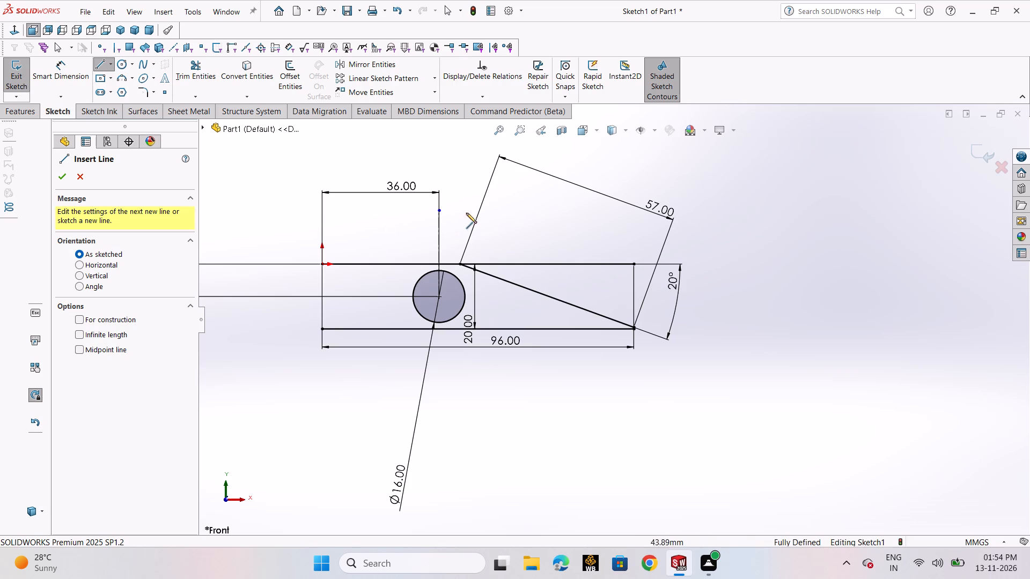
click(632, 265)
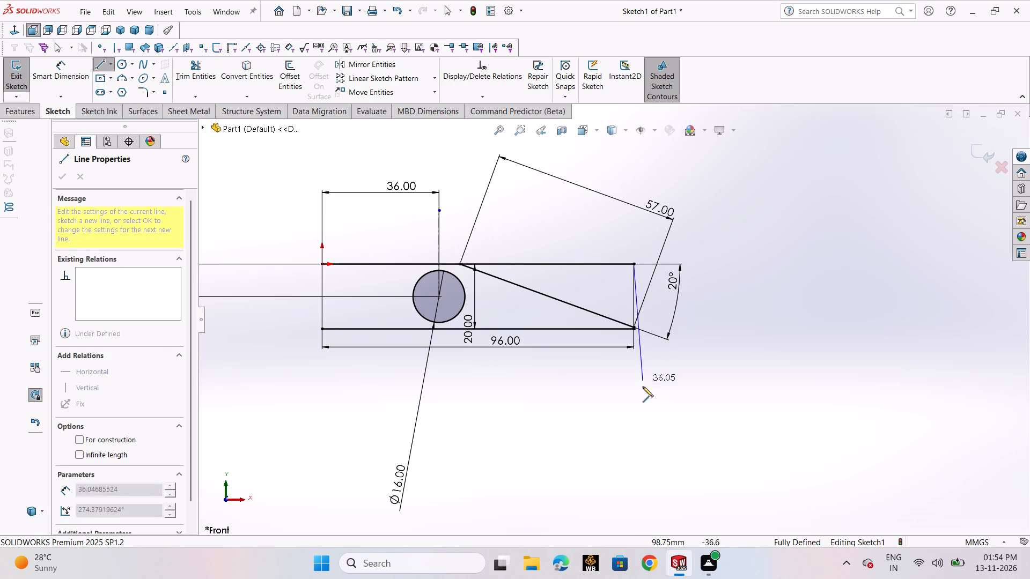
click(634, 448)
right_click(632, 448)
click(654, 449)
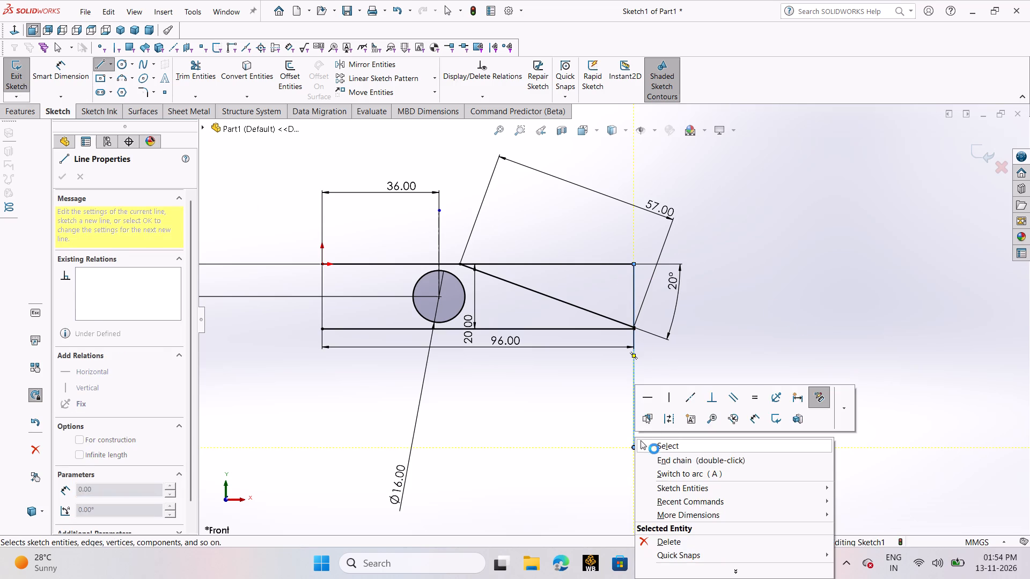
Dimension the new vertical line's length as 90 mm.
click(79, 77)
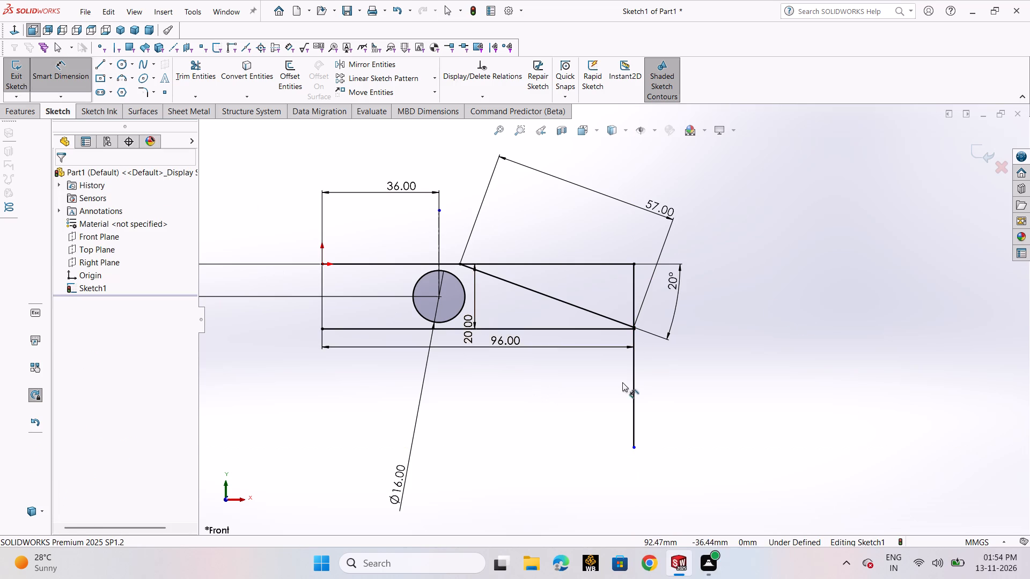
click(631, 376)
click(715, 369)
text(90)
key(Return)
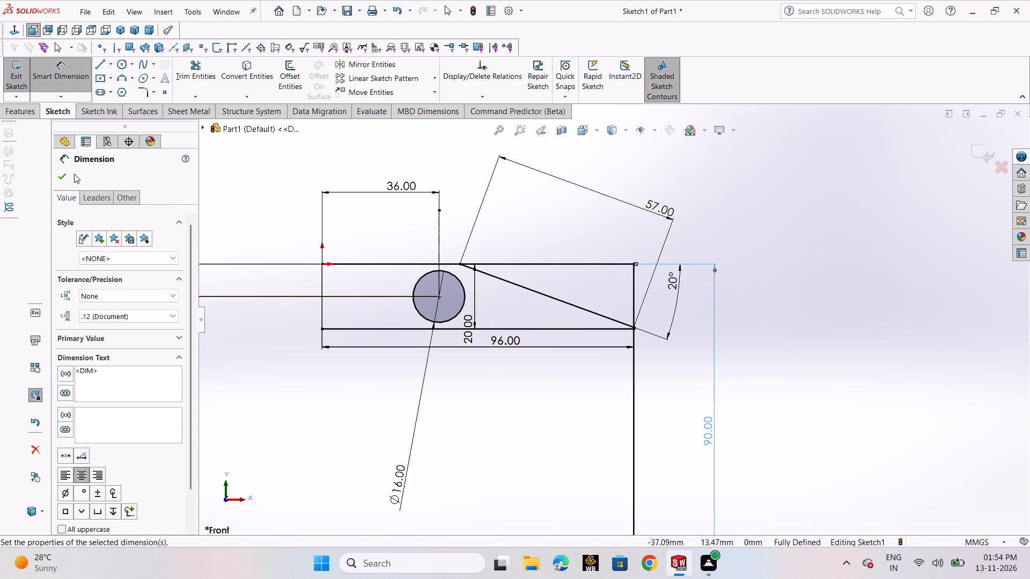
click(68, 181)
scroll(512, 342, up, 6)
scroll(579, 360, down, 2)
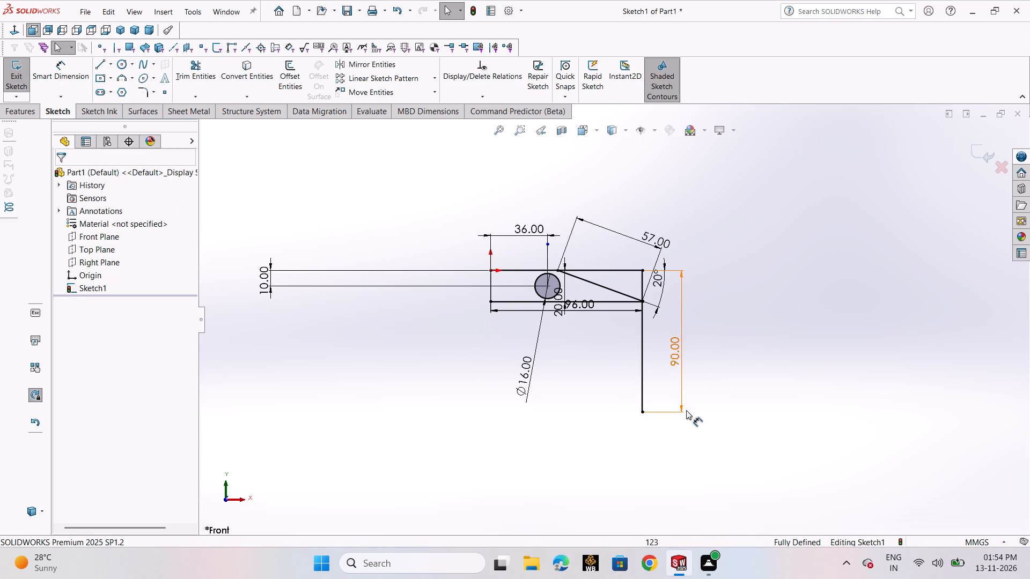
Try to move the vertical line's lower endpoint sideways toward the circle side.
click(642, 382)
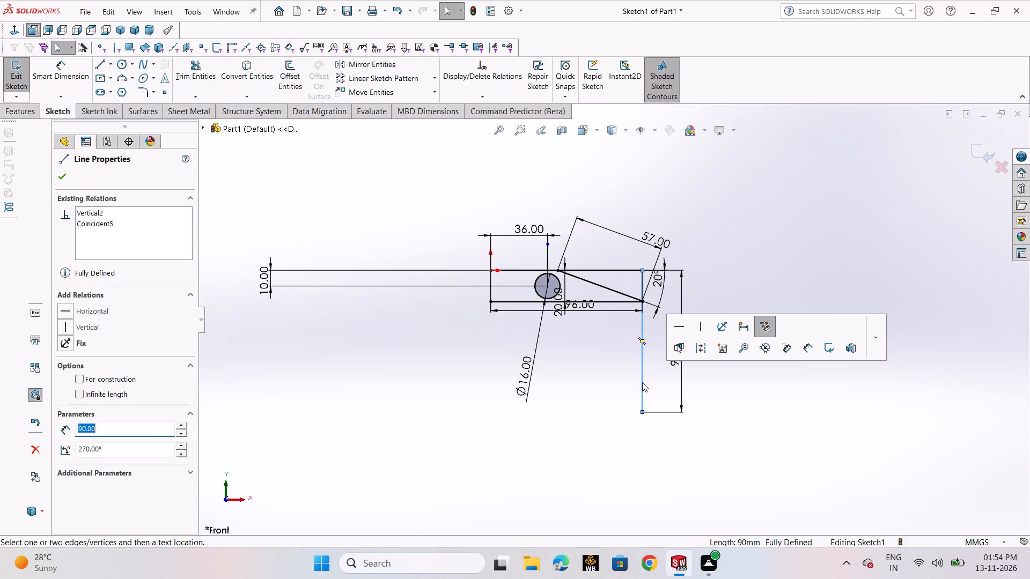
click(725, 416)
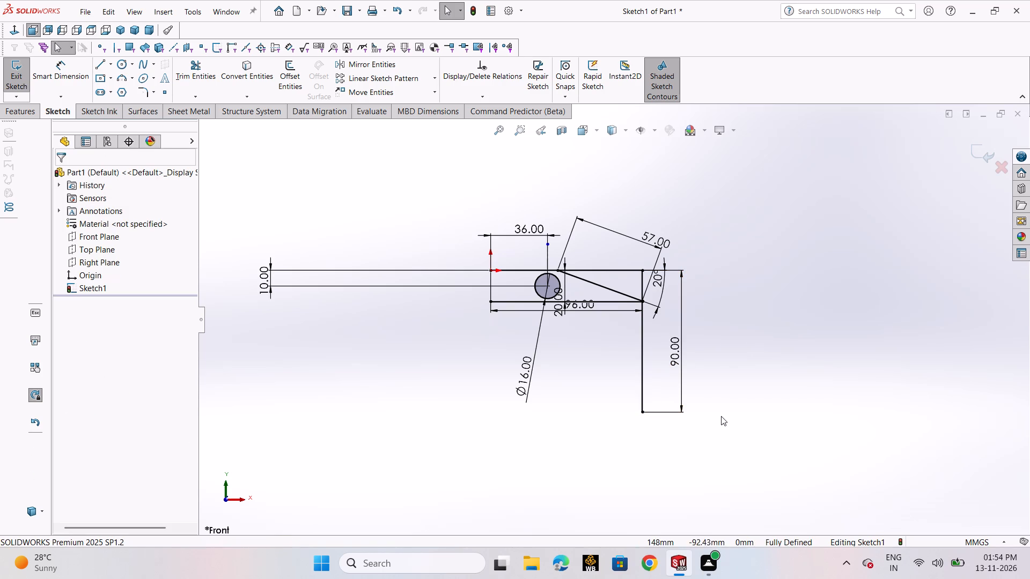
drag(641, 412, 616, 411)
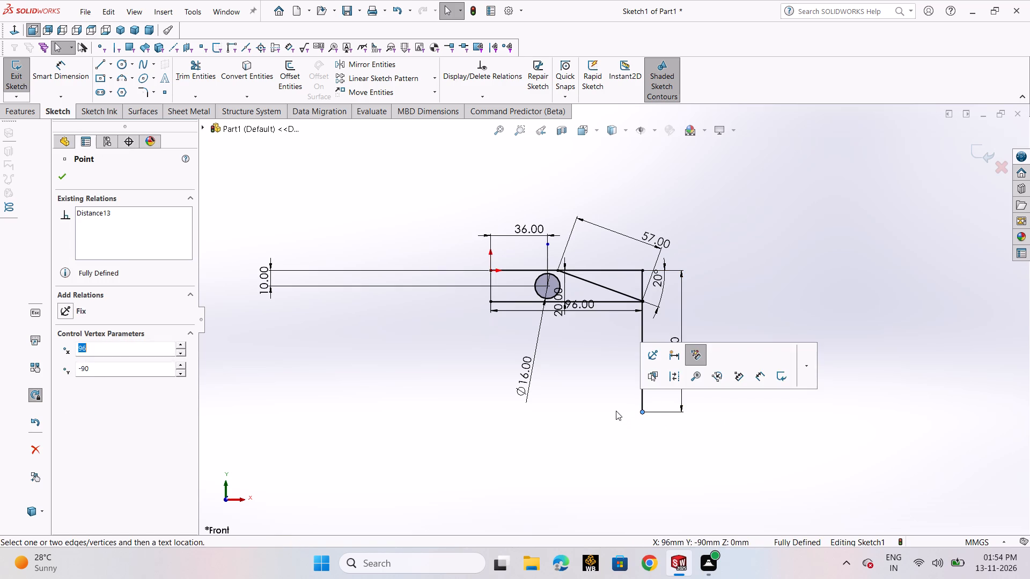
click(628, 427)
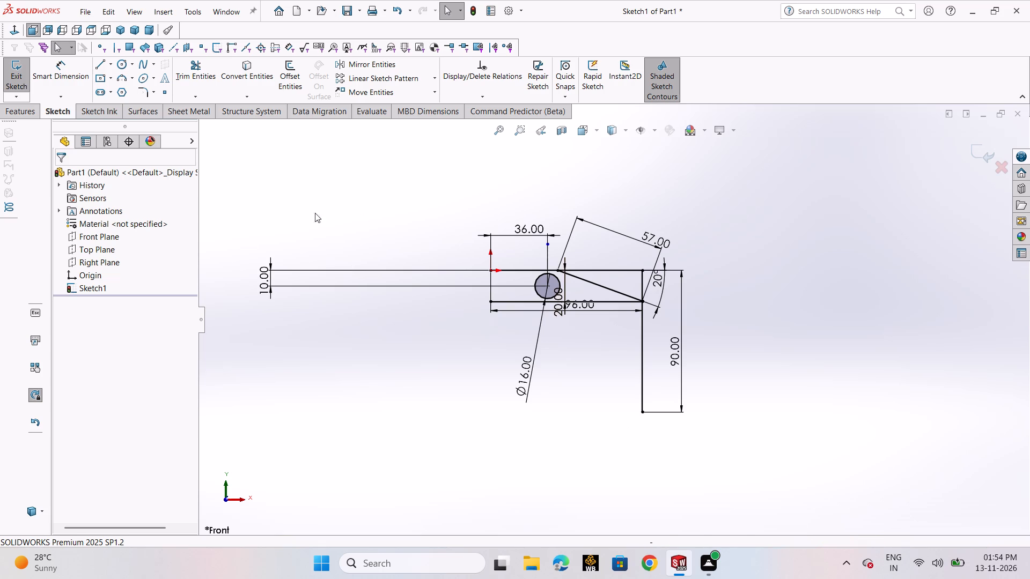
Sketch a line about 109 mm long from the upper horizontal line's right endpoint, sloping down and inward from the vertical line.
click(110, 65)
click(124, 83)
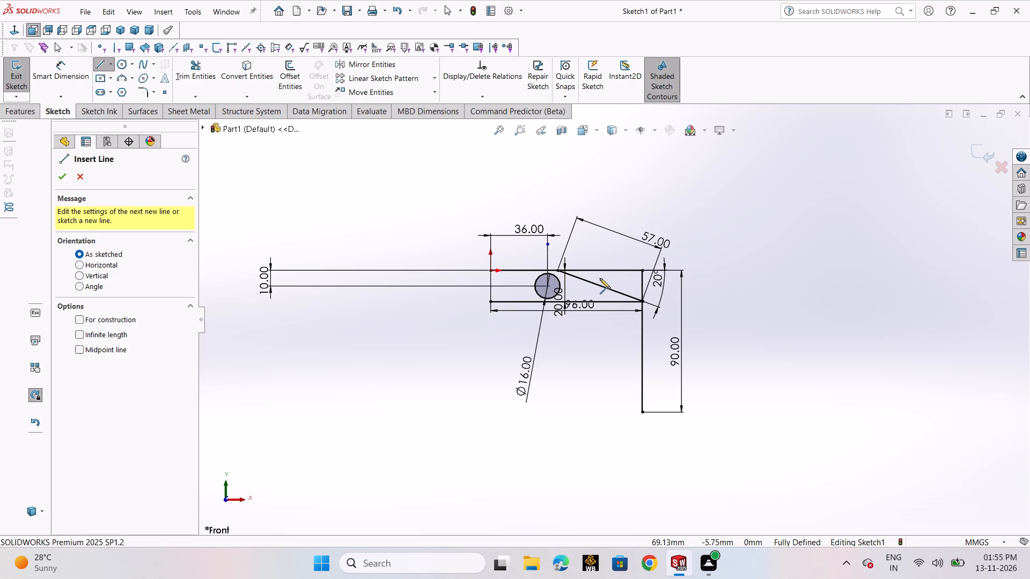
click(643, 270)
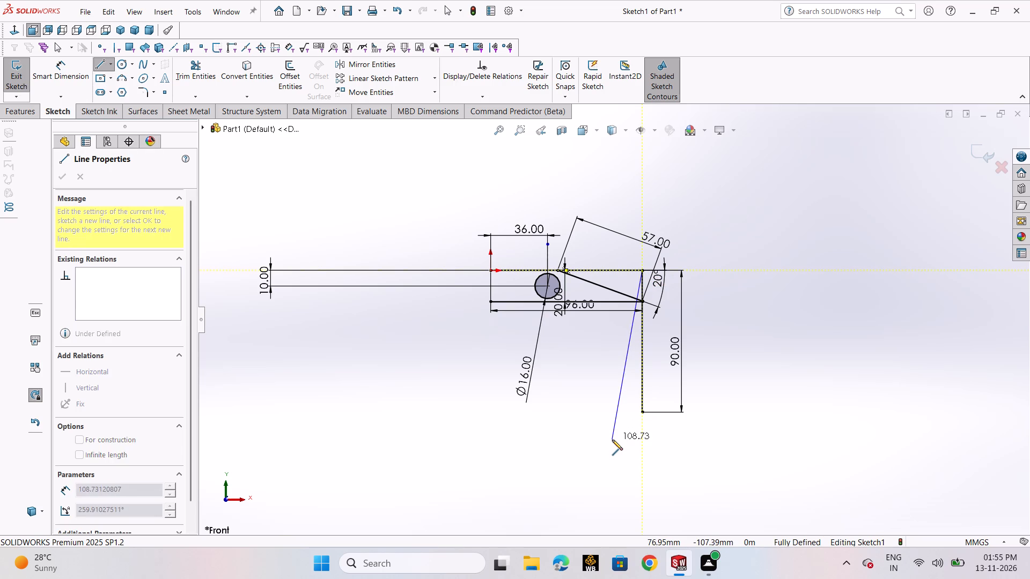
click(612, 440)
right_click(607, 440)
drag(616, 446, 622, 446)
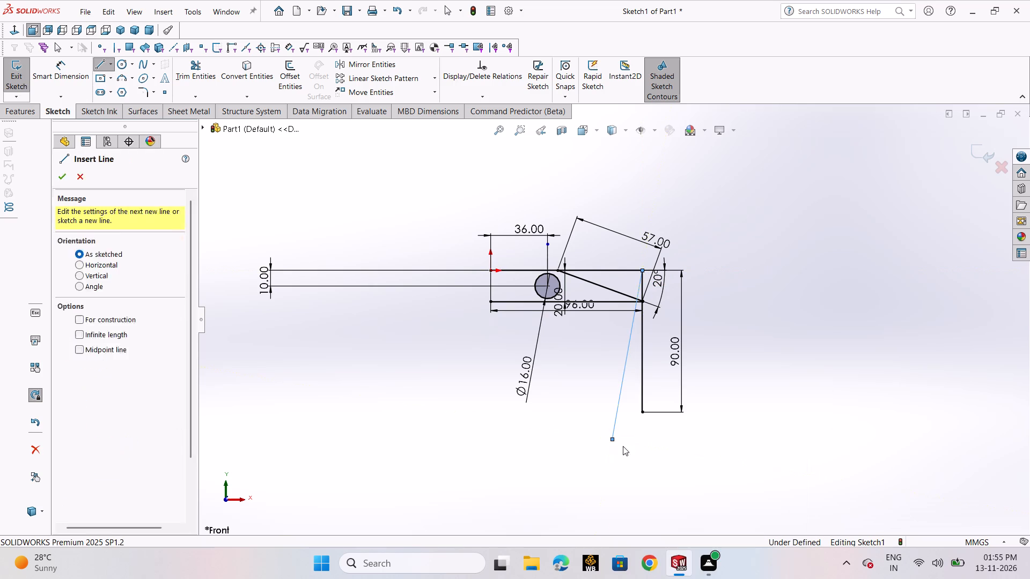
Dimension the angle between the upper horizontal line and the new steep line as 80°.
click(58, 91)
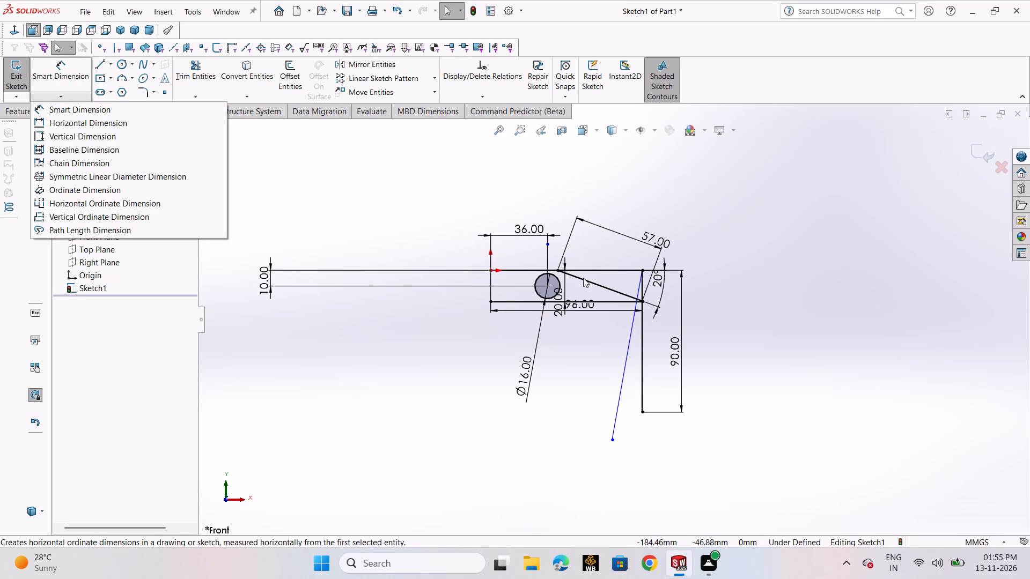
click(164, 110)
click(507, 269)
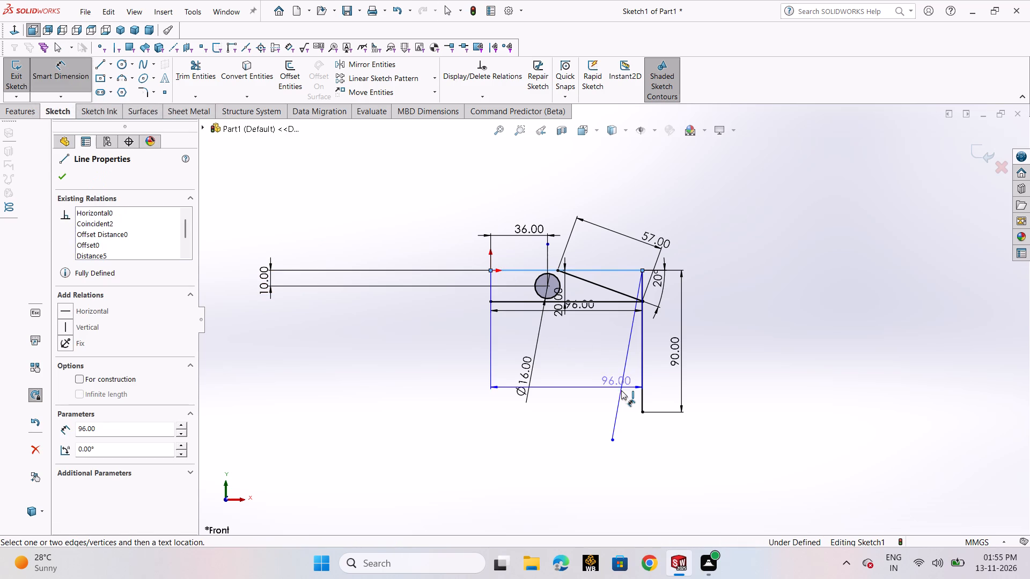
click(621, 390)
click(471, 400)
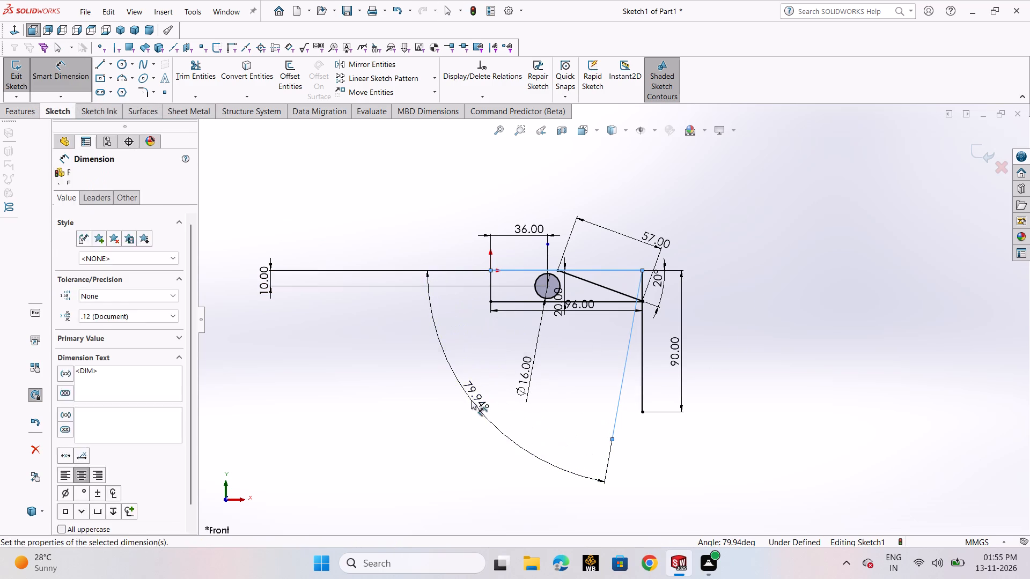
text(86)
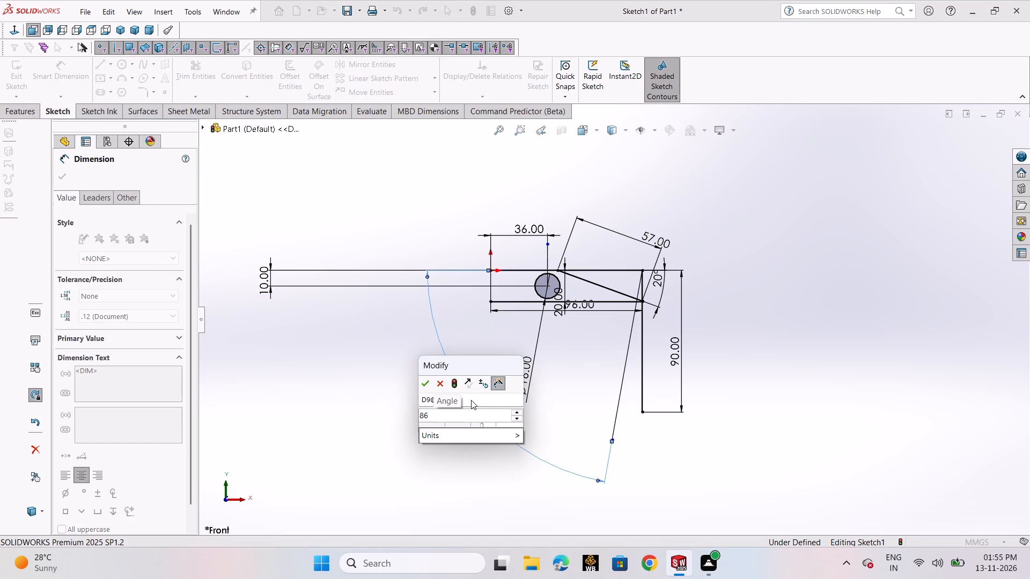
key(BackSpace)
key(0)
key(Return)
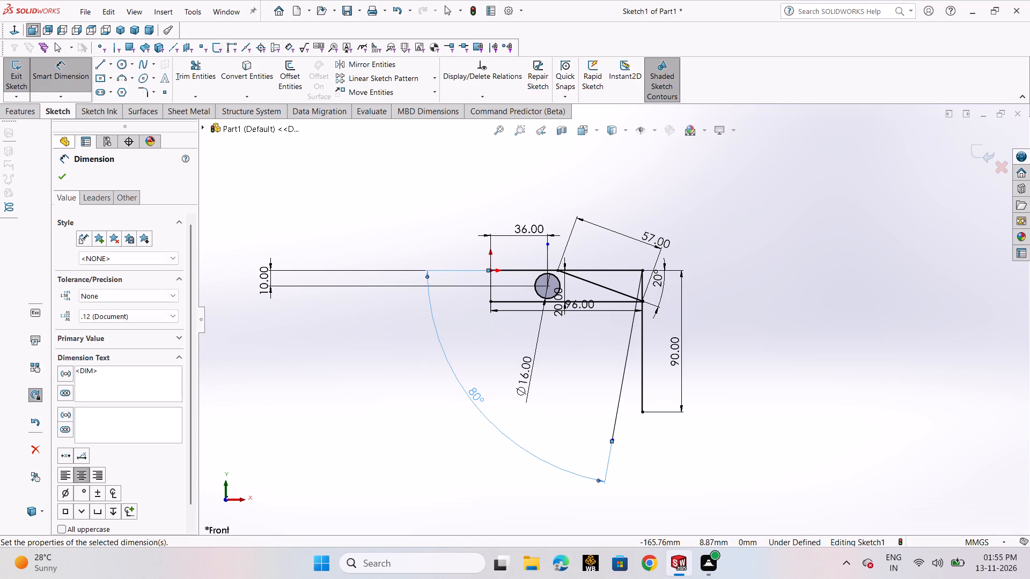
click(63, 177)
click(552, 466)
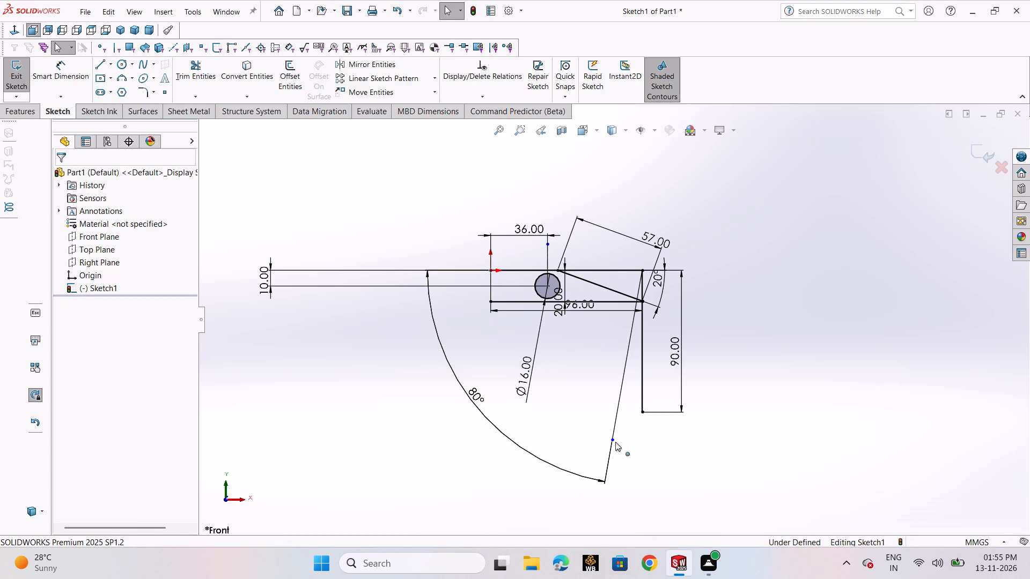
Dimension the steep 80° line's aligned length as 90 mm.
scroll(648, 441, down, 2)
click(70, 79)
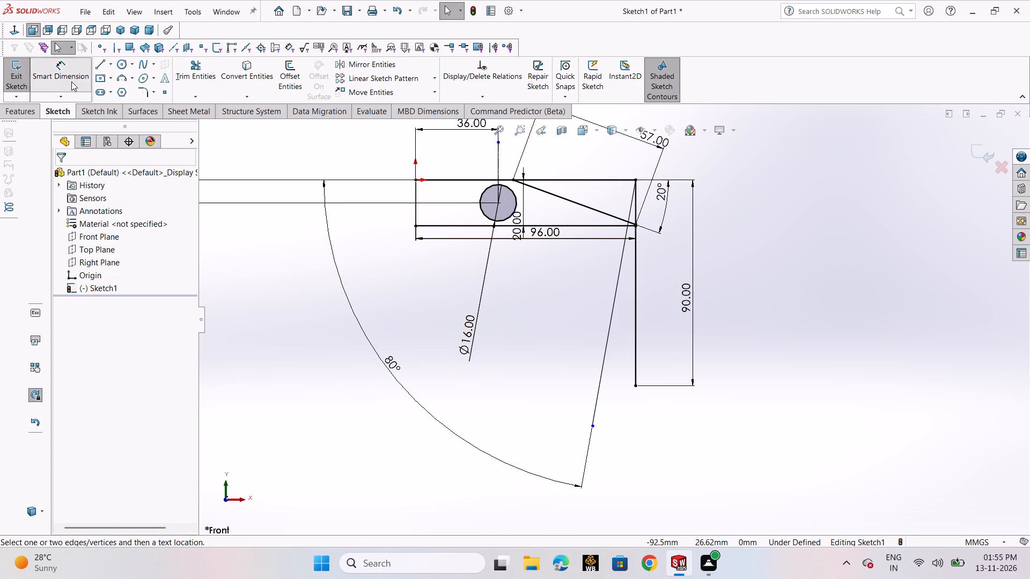
click(599, 388)
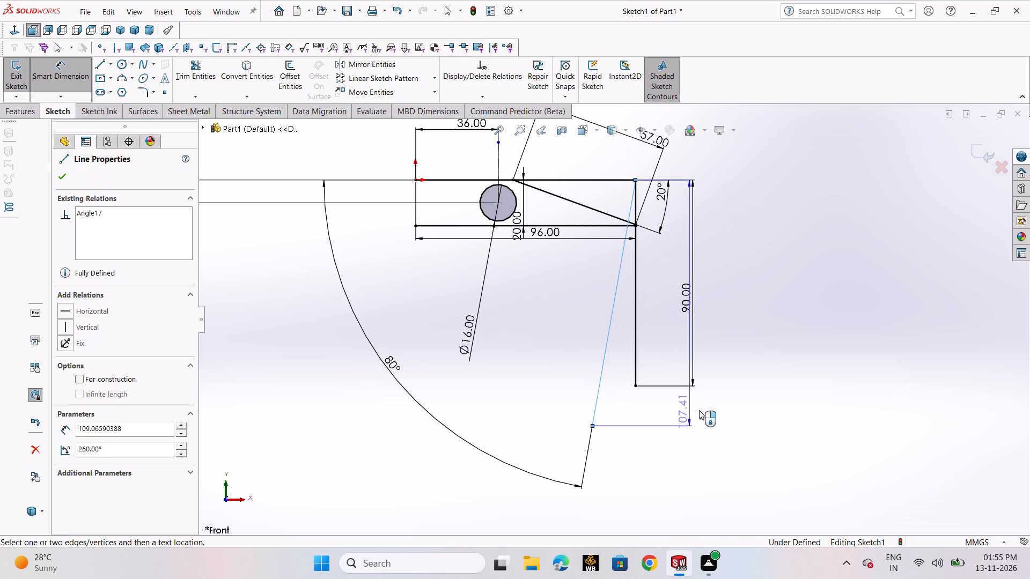
click(741, 456)
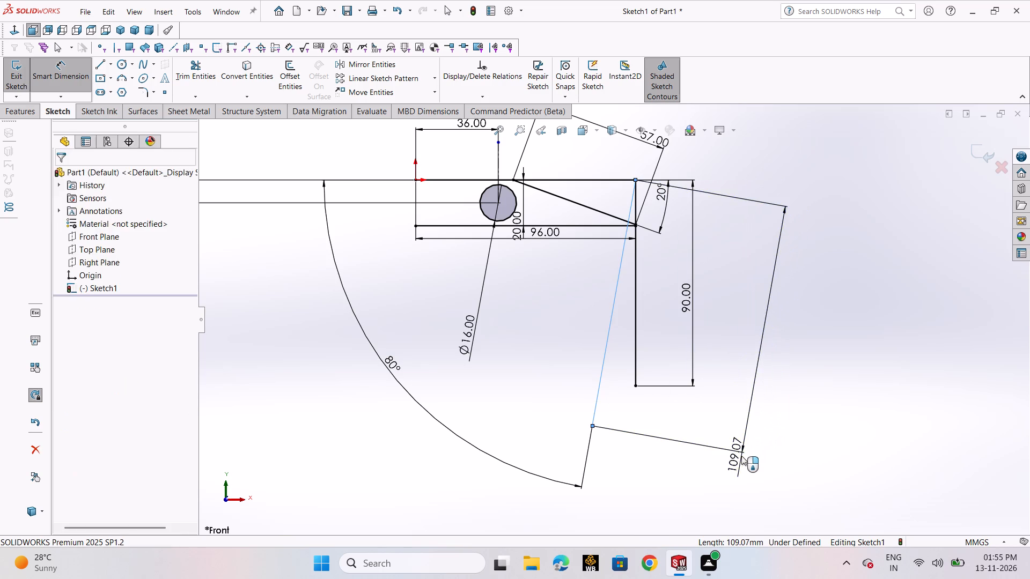
text(90)
key(Return)
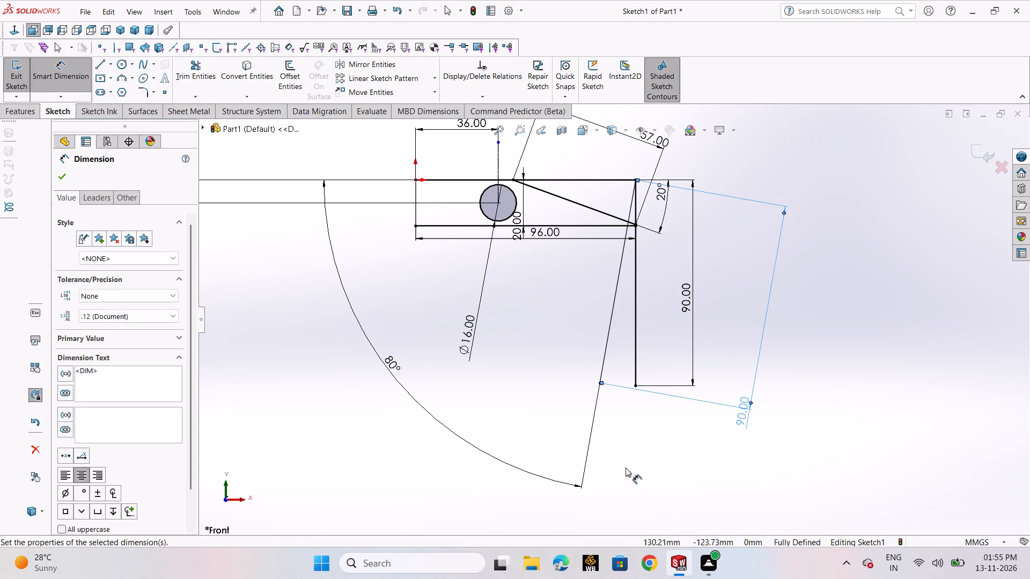
click(58, 174)
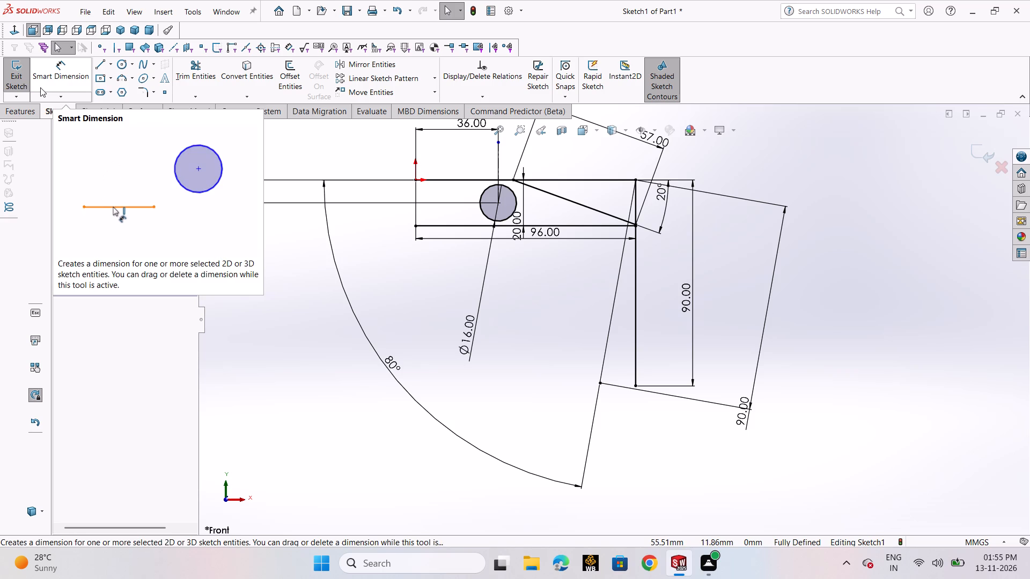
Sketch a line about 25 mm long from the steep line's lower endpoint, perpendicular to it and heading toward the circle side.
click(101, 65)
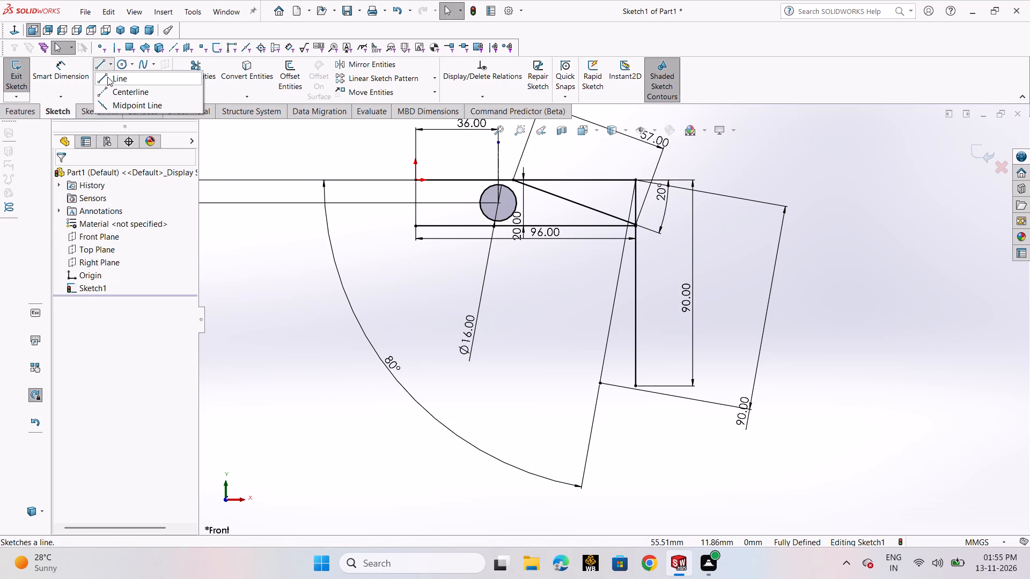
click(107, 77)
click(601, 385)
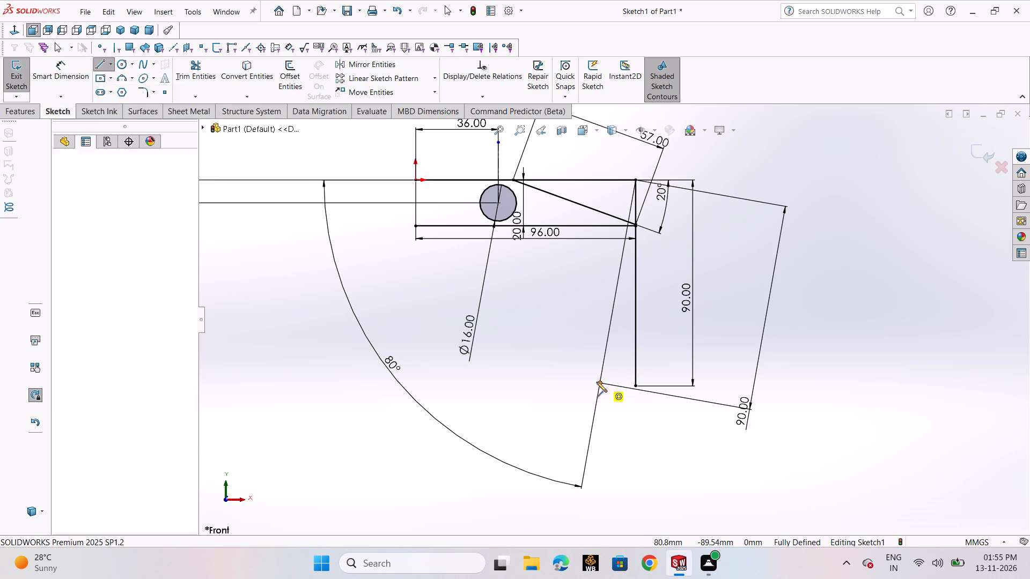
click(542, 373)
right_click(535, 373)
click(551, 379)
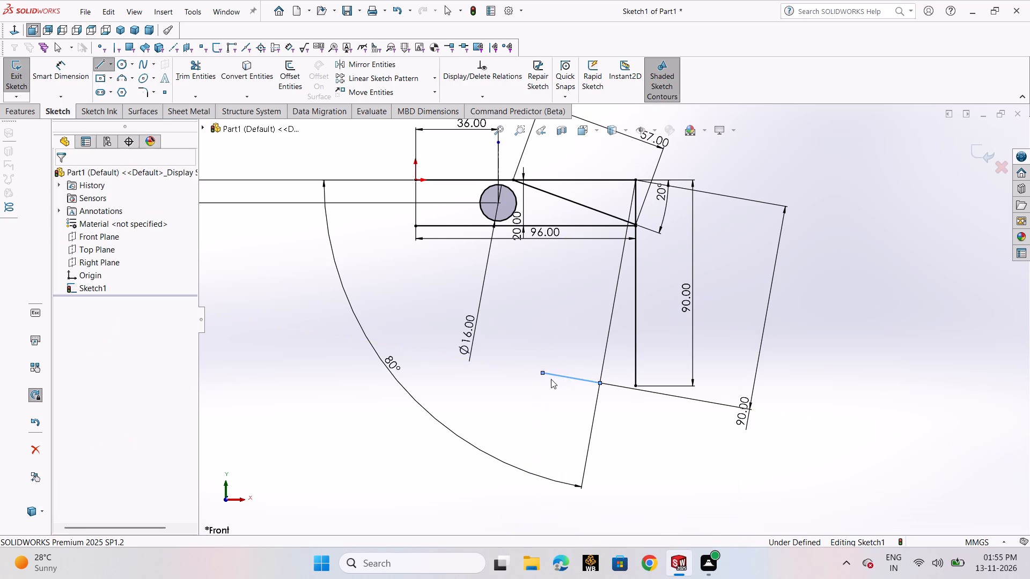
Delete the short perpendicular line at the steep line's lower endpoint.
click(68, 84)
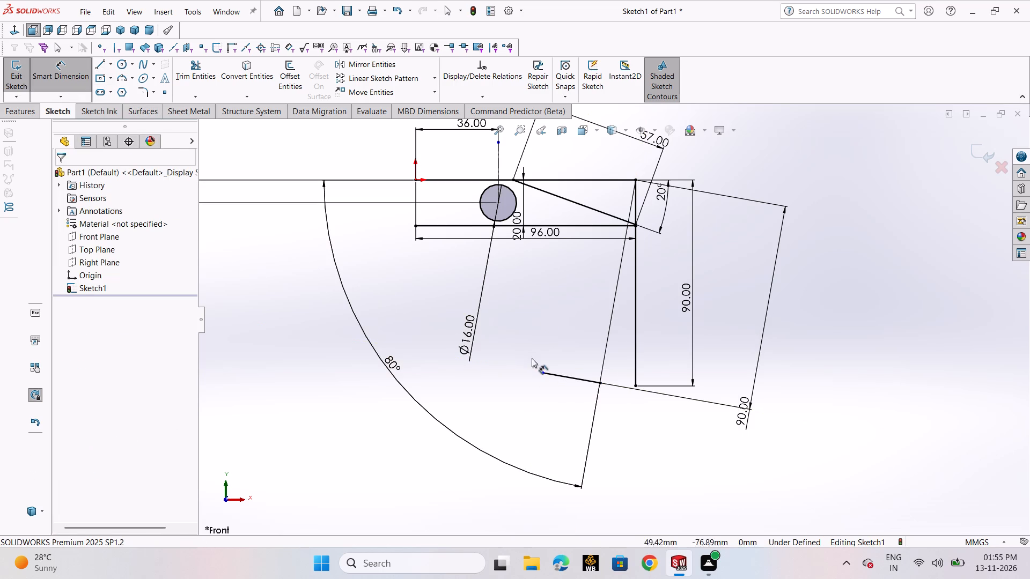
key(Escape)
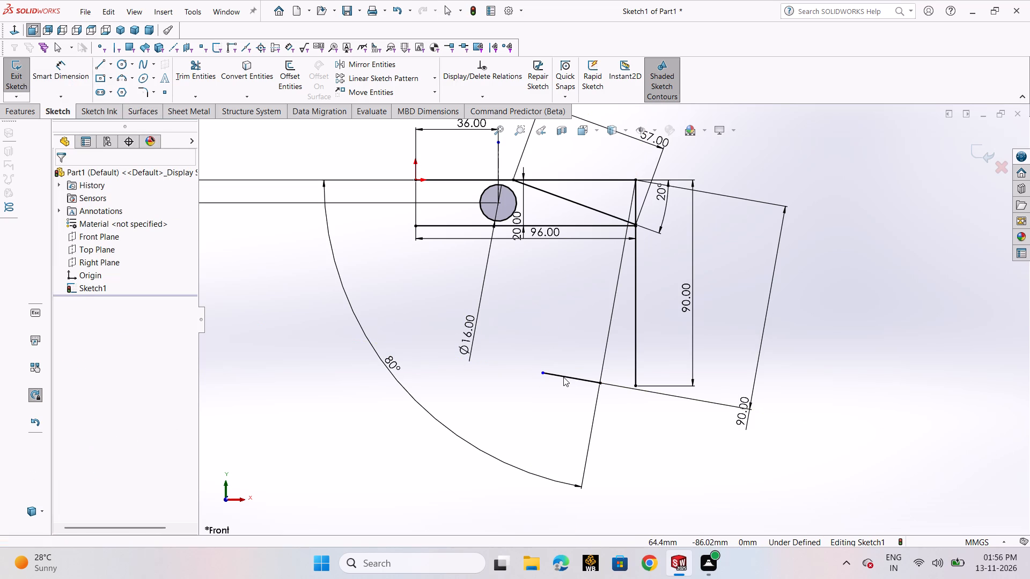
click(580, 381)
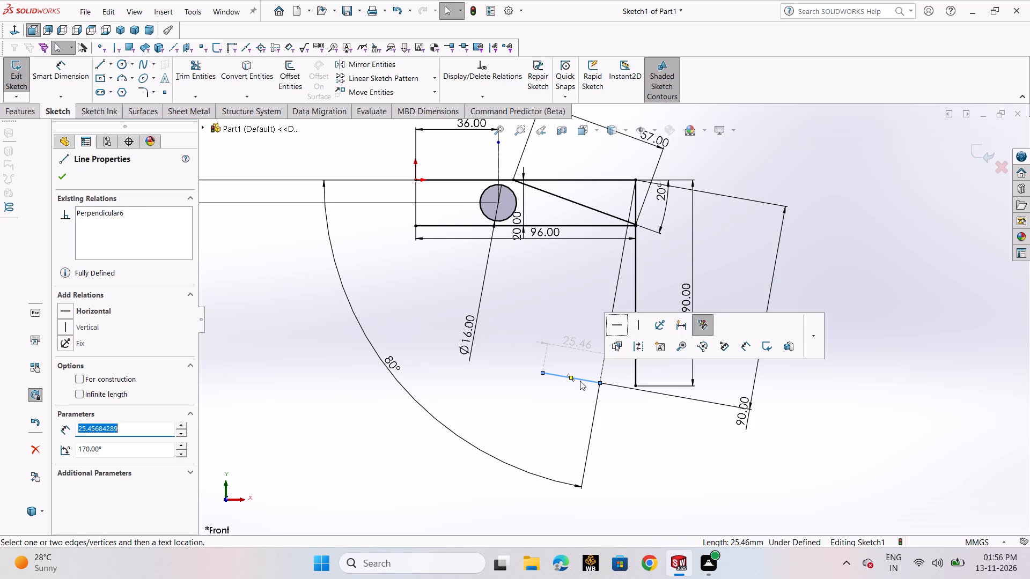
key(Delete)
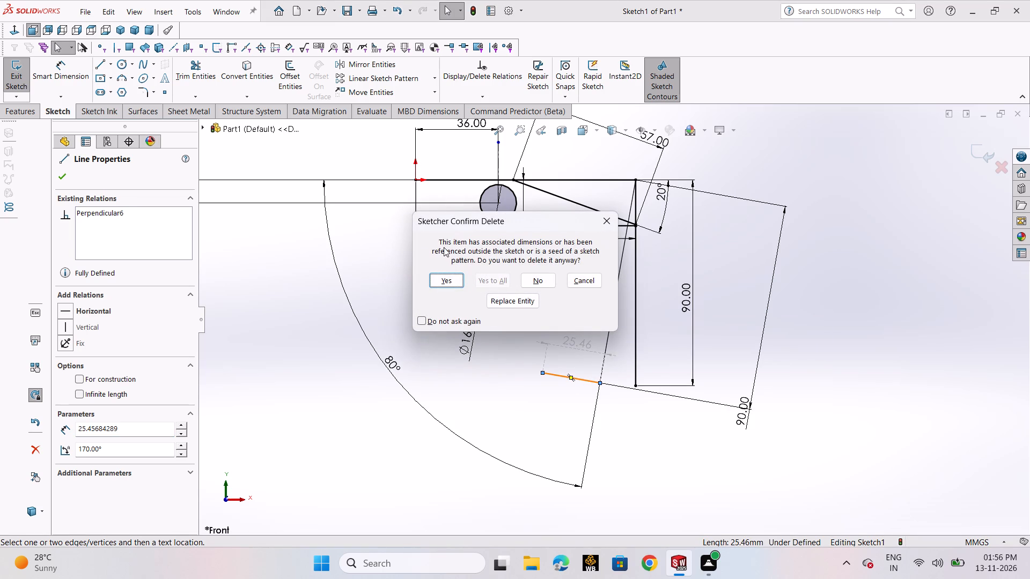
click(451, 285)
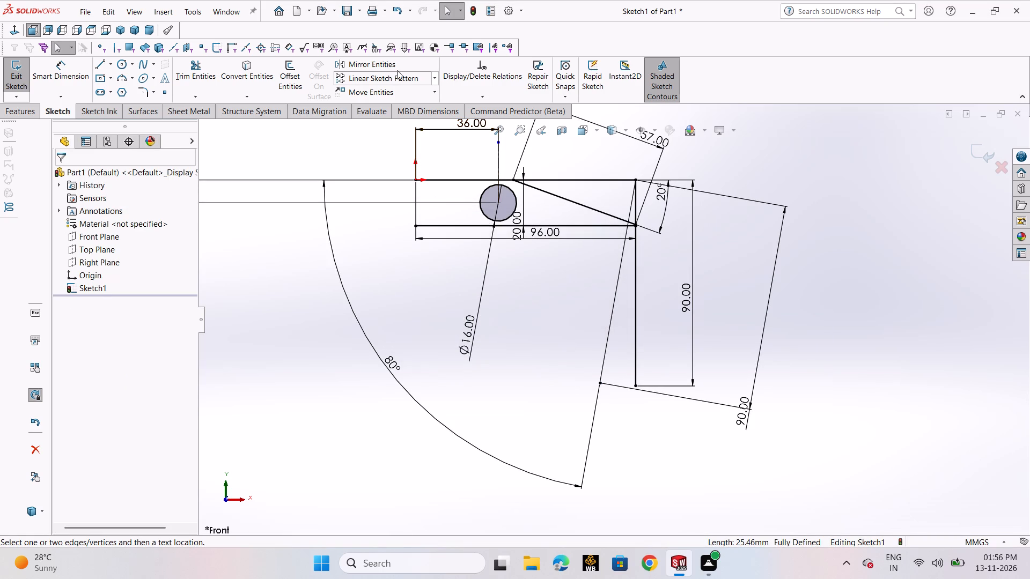
Offset the steep 80° line by 16 mm toward the circle side.
click(289, 80)
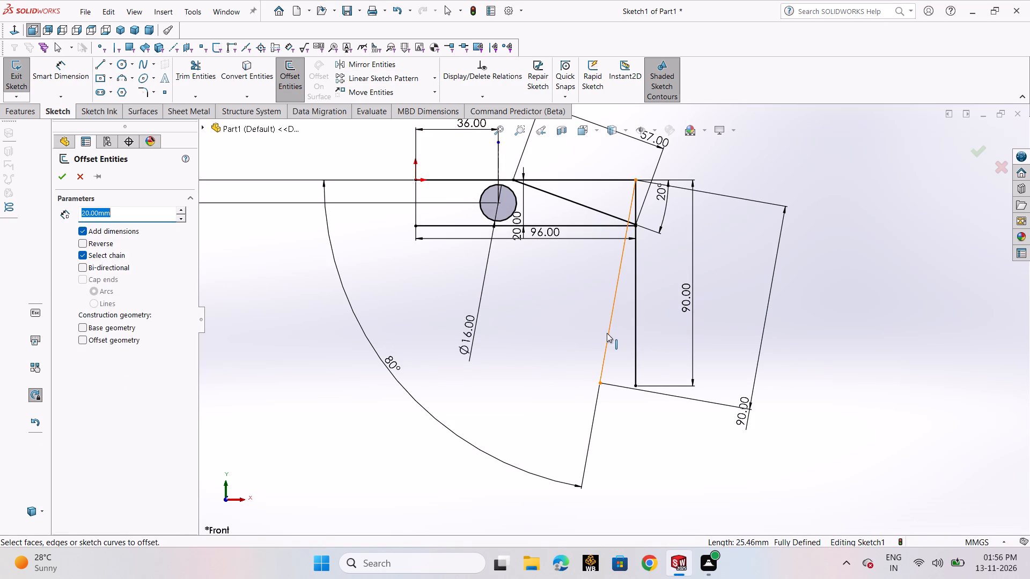
click(607, 333)
text(16)
key(Return)
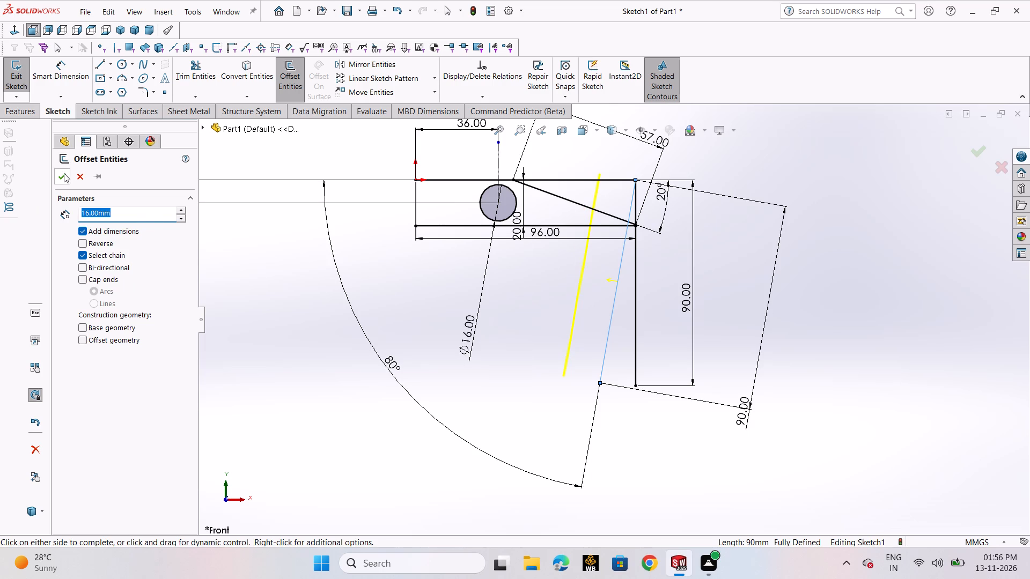
click(64, 173)
Close the leg's lower end with a line joining the lower endpoints of the offset line and the steep 80° line.
click(102, 70)
click(106, 81)
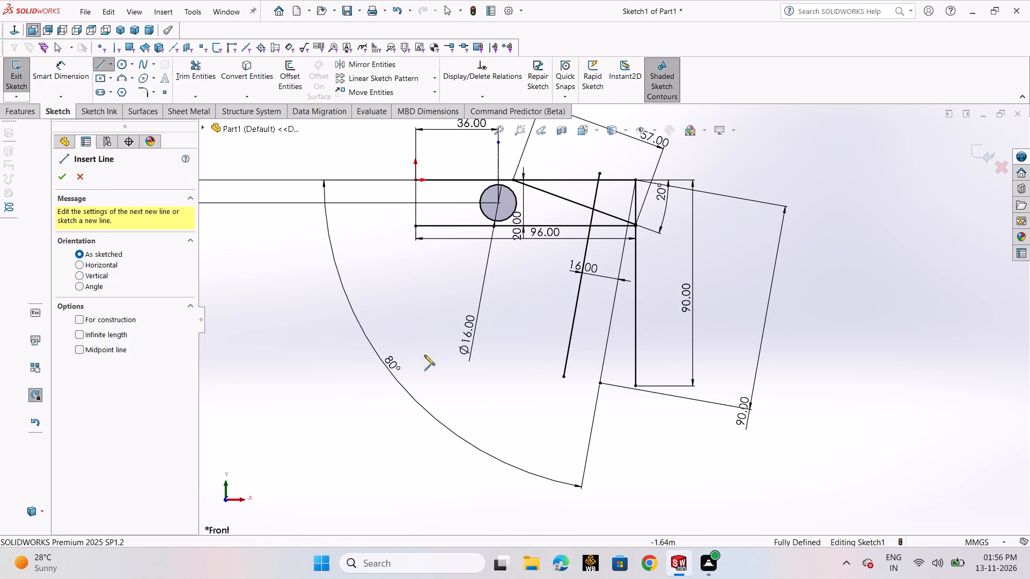
click(565, 378)
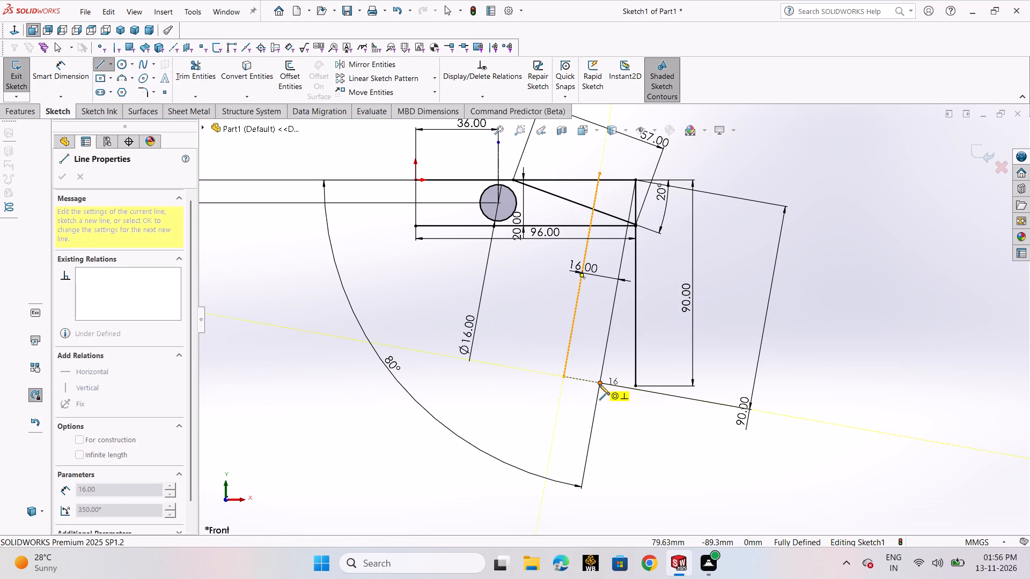
click(599, 384)
right_click(599, 384)
click(617, 394)
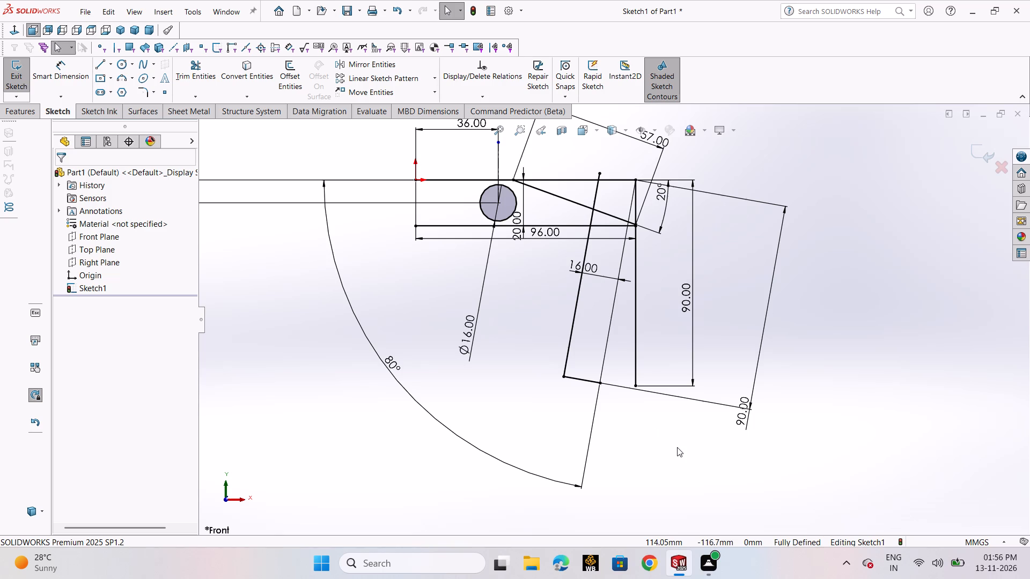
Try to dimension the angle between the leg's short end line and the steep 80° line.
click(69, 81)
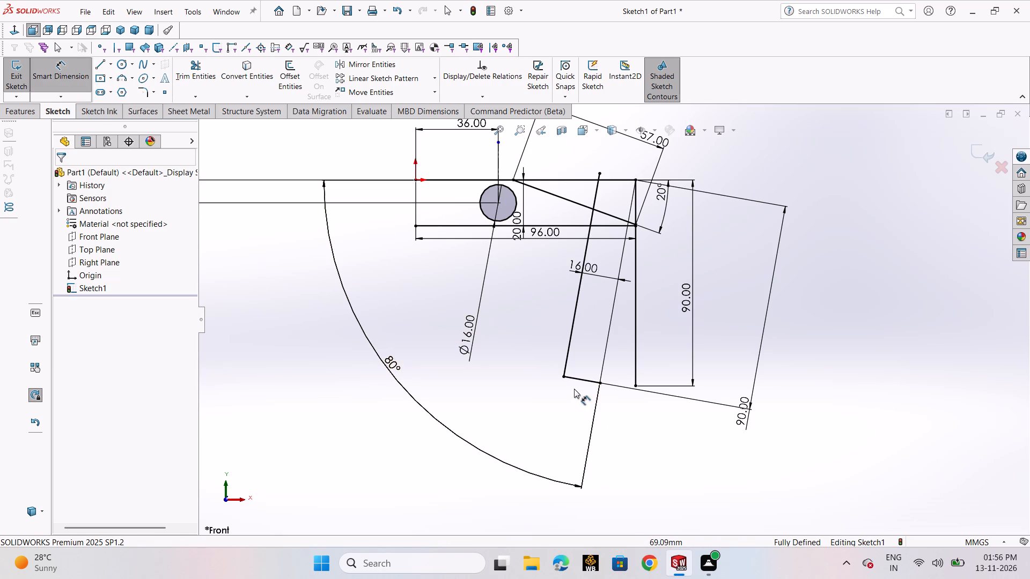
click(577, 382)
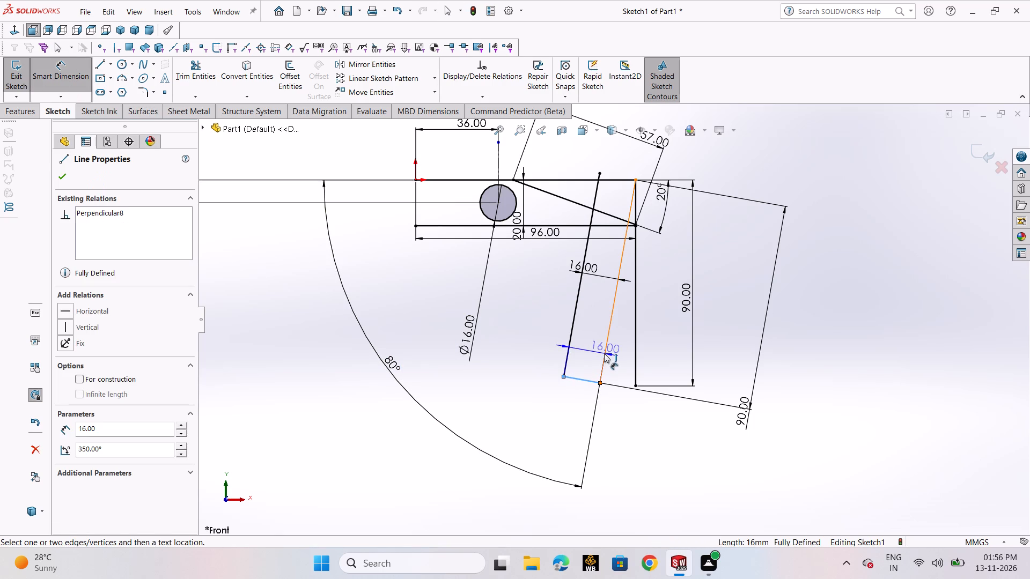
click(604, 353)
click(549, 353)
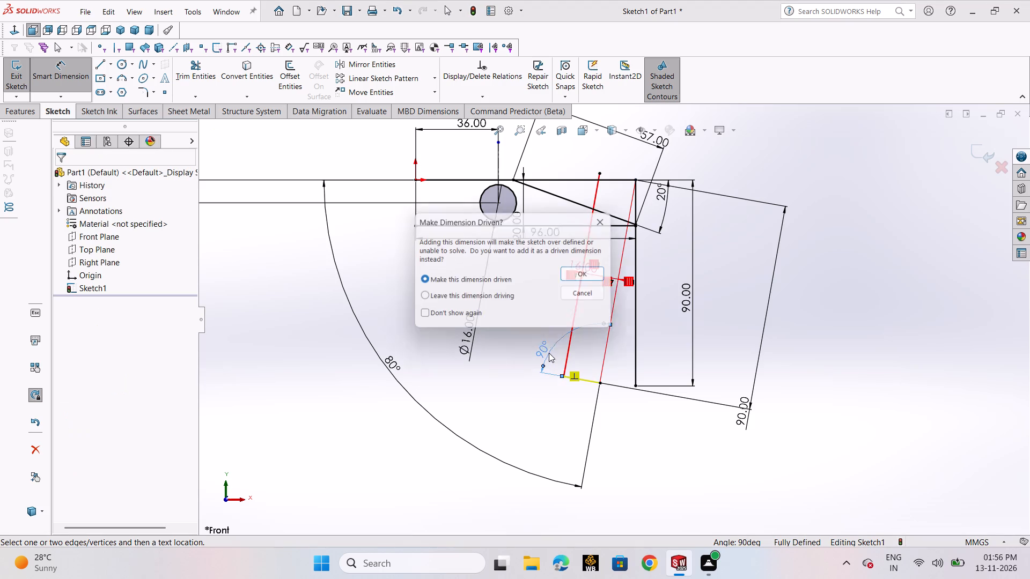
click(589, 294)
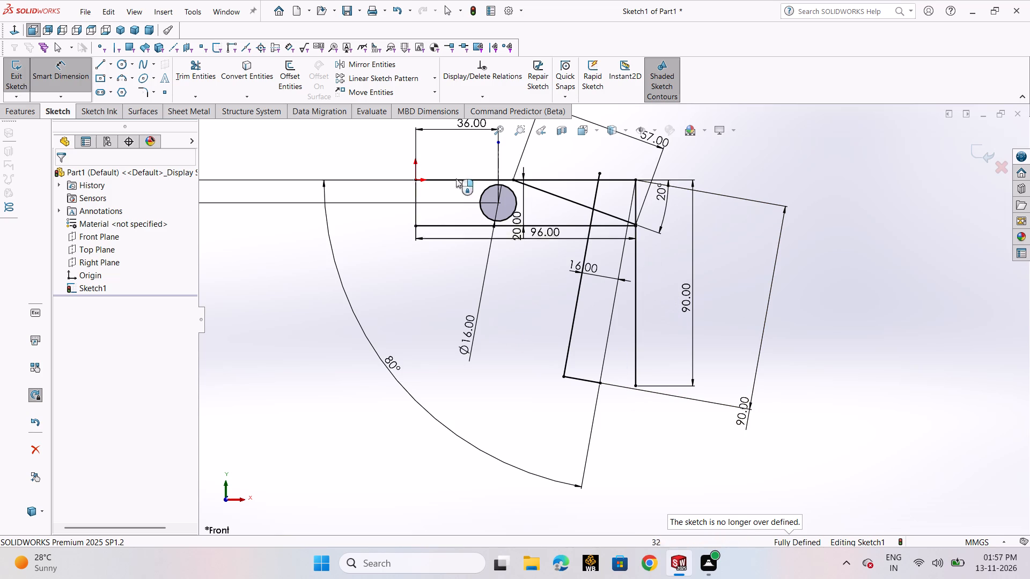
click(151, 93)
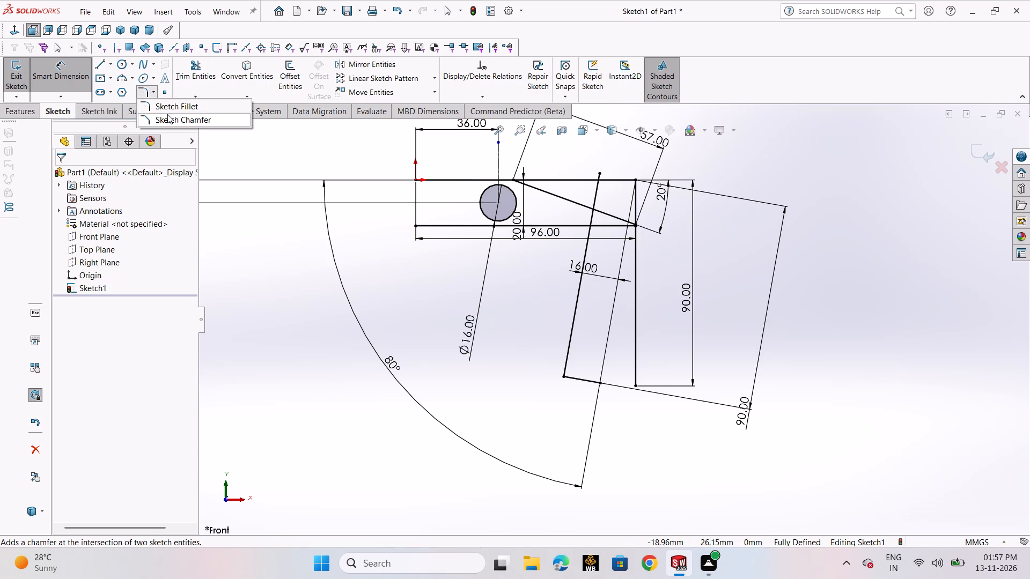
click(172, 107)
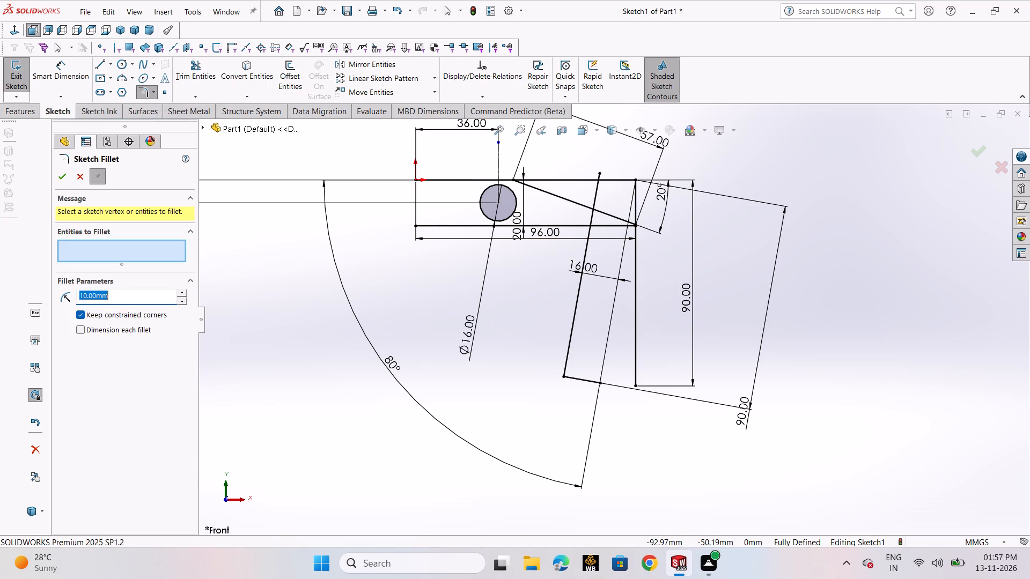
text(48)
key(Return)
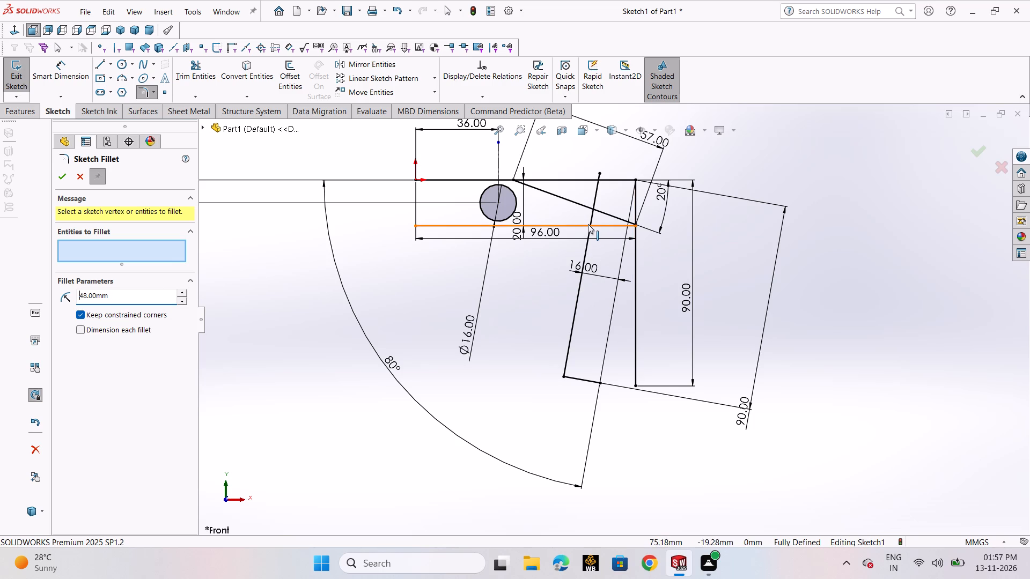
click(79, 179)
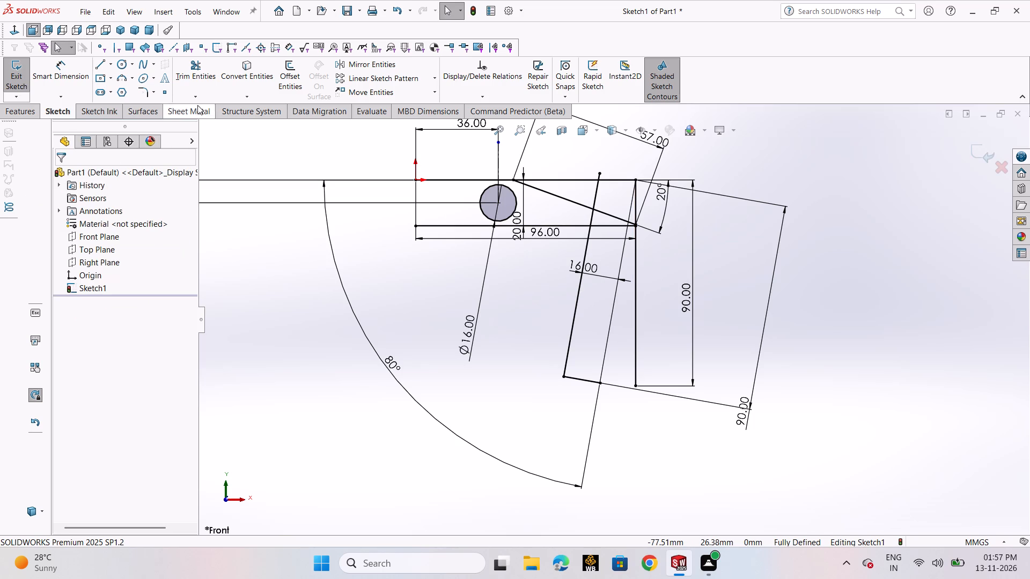
Power trim the parts of the offset line that extend above the 57 mm sloping line.
click(196, 71)
scroll(834, 228, down, 2)
scroll(572, 192, down, 2)
scroll(571, 191, up, 1)
scroll(570, 191, down, 1)
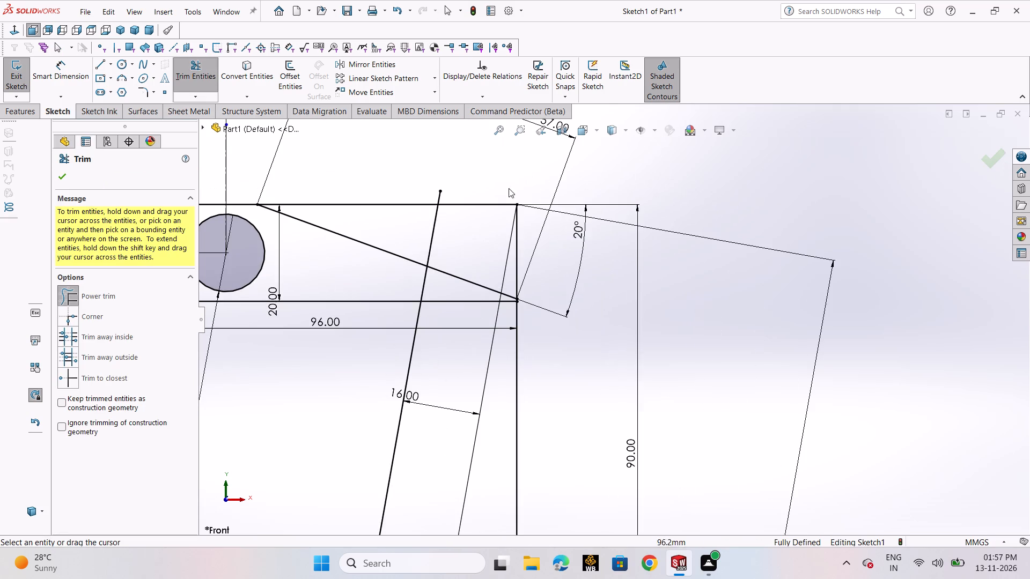
drag(404, 229, 452, 256)
drag(426, 195, 439, 199)
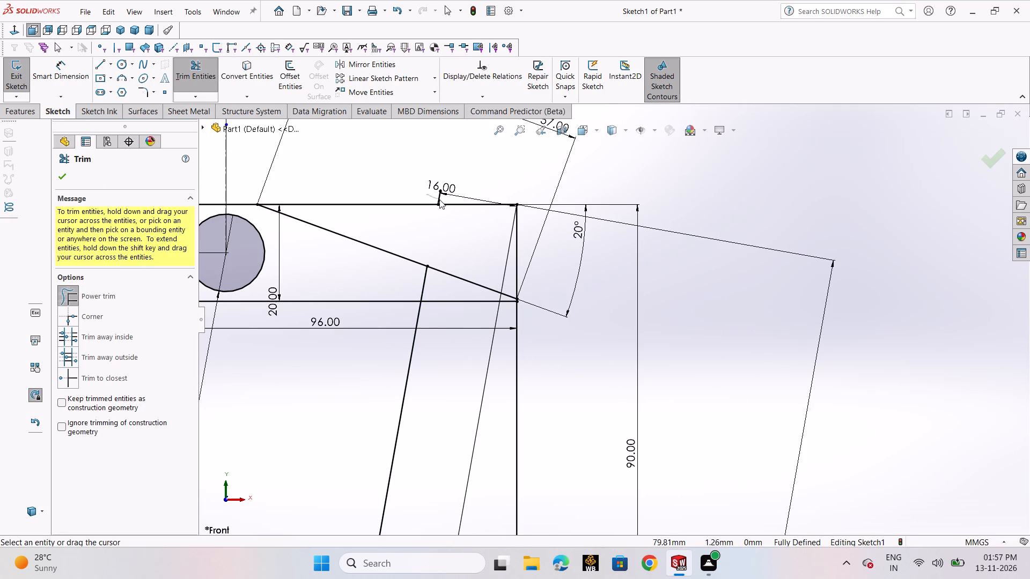
drag(439, 199, 448, 201)
scroll(458, 254, up, 1)
scroll(458, 254, down, 1)
scroll(458, 254, up, 7)
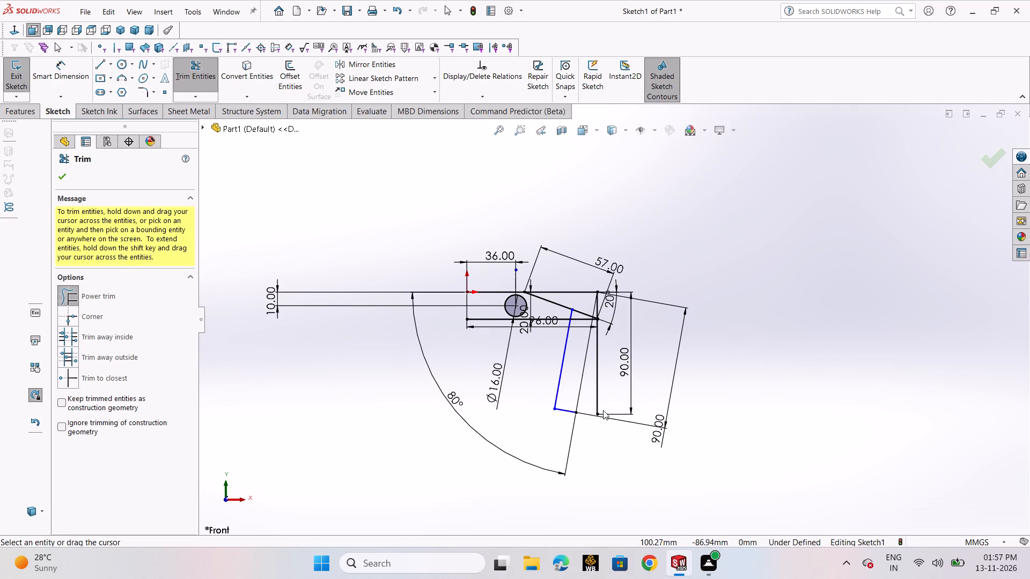
click(65, 179)
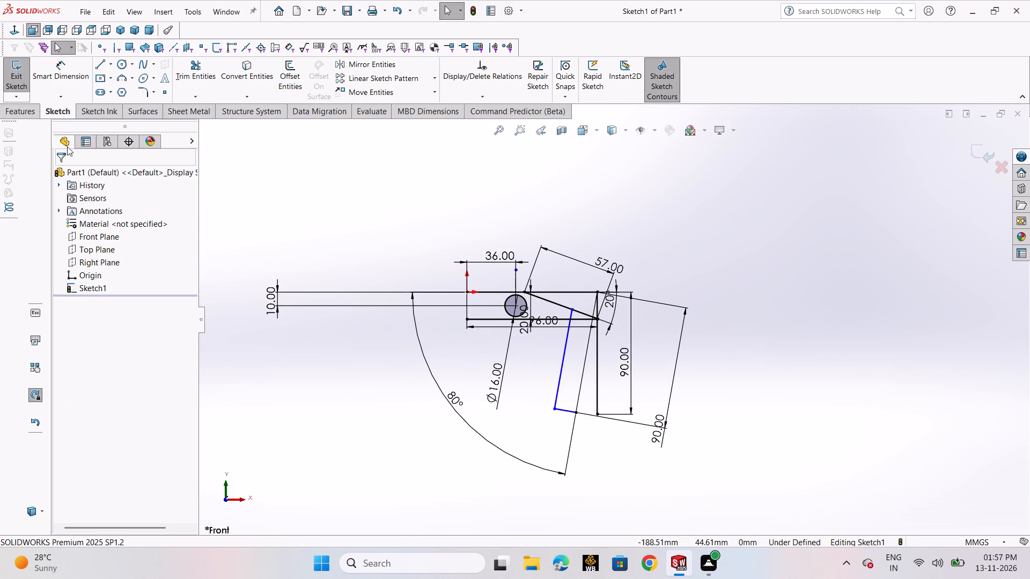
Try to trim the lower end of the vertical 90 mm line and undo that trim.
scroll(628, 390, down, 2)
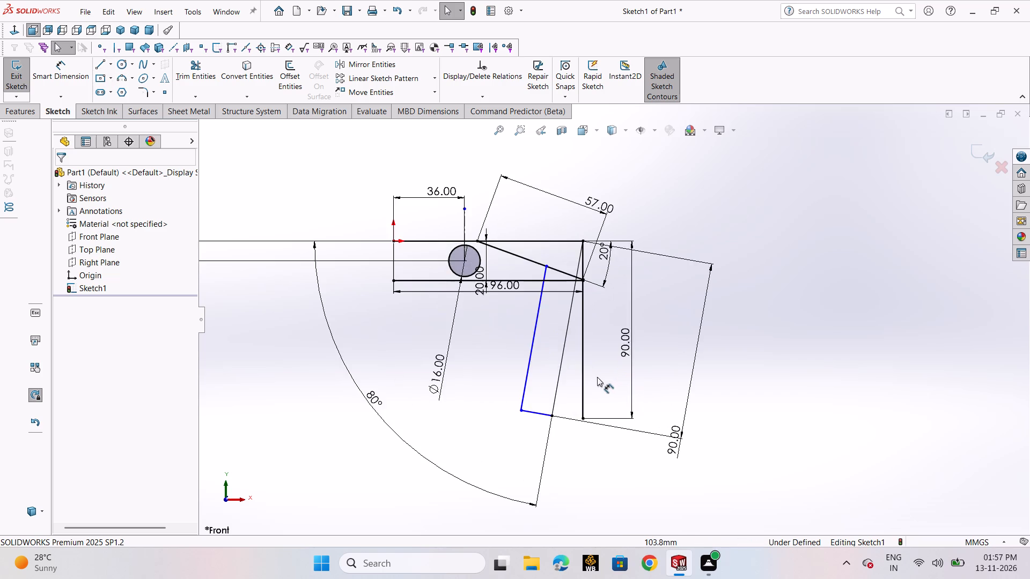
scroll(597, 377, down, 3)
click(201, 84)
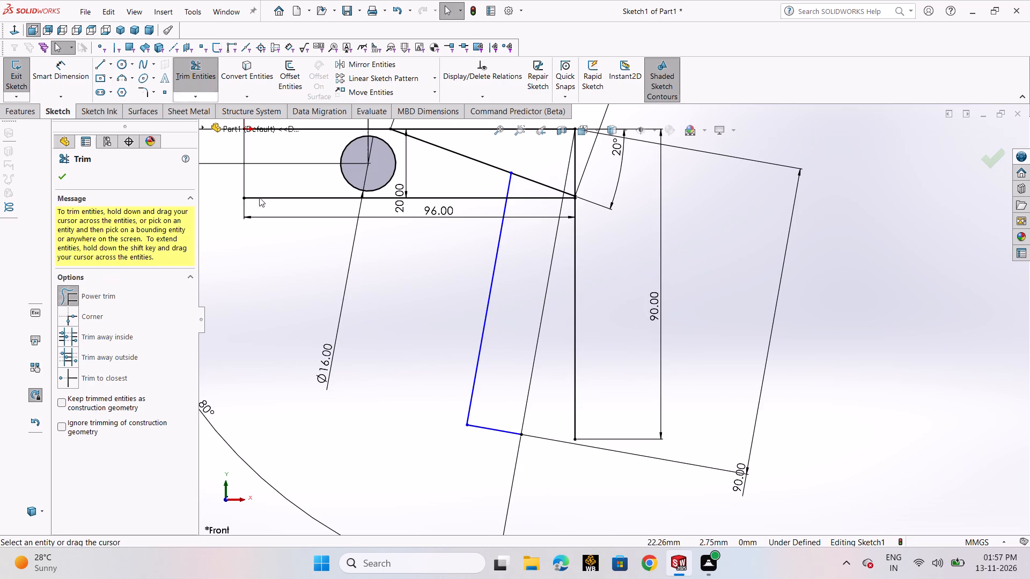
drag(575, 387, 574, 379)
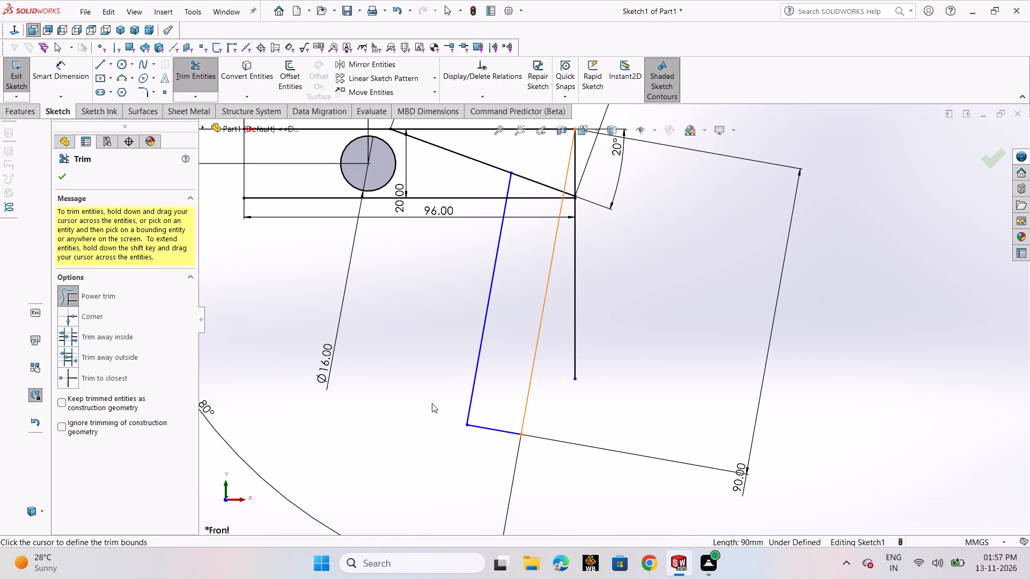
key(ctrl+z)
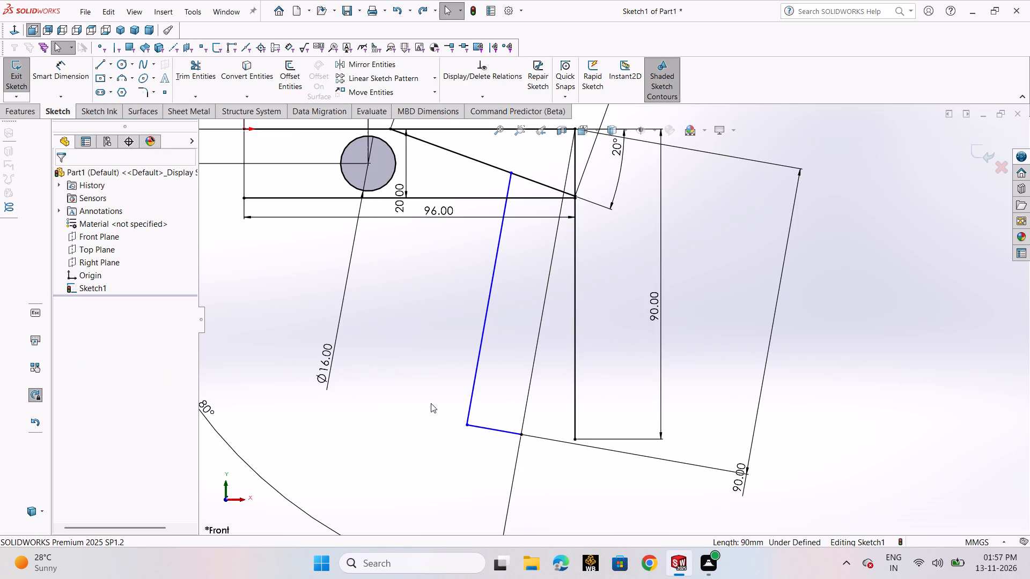
Convert the vertical 90 mm line to construction geometry.
click(620, 340)
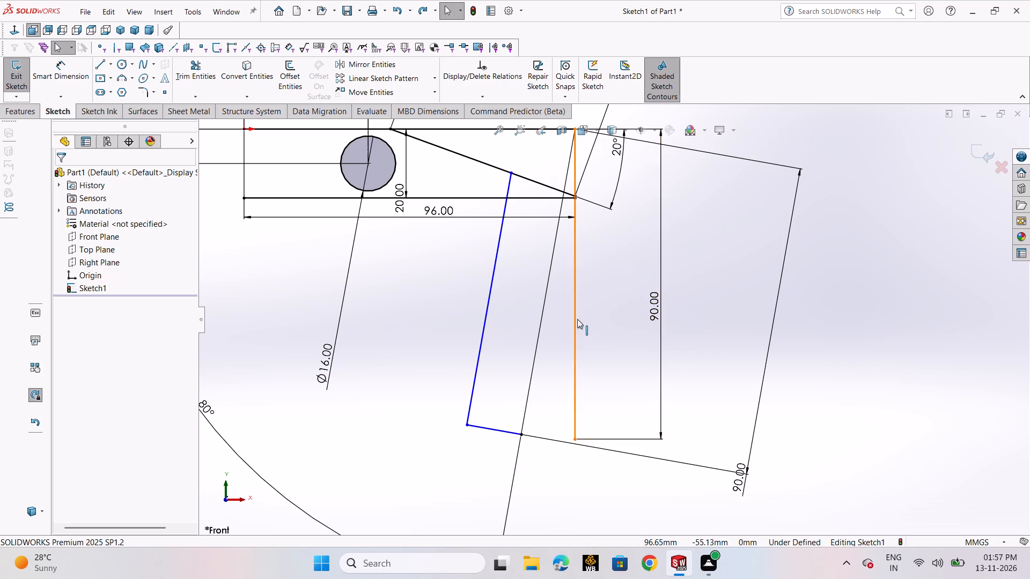
click(577, 319)
click(630, 288)
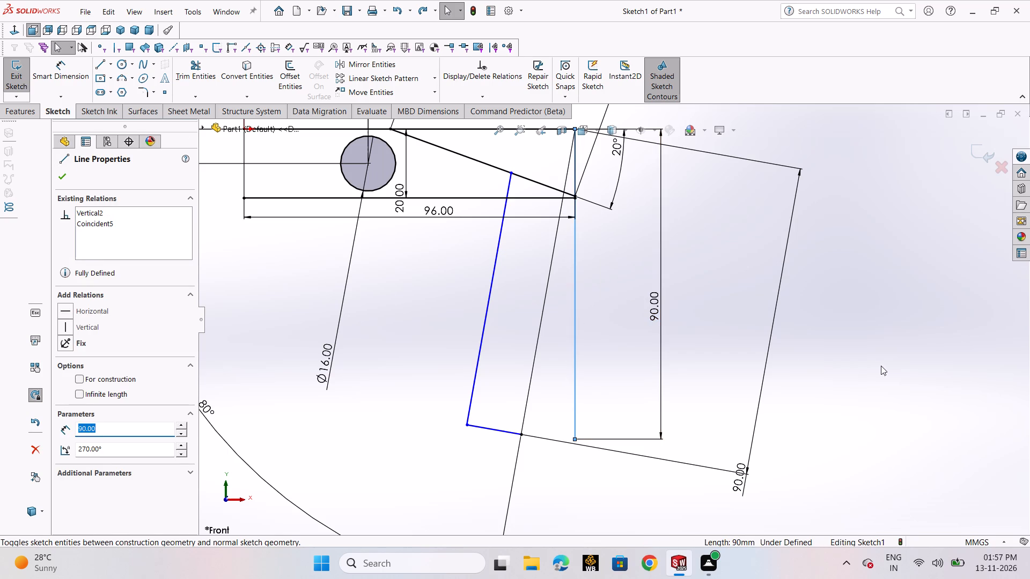
click(831, 365)
Power trim the portions of the upper horizontal, steep and vertical construction lines lying above the 57 mm sloping line.
scroll(613, 346, up, 3)
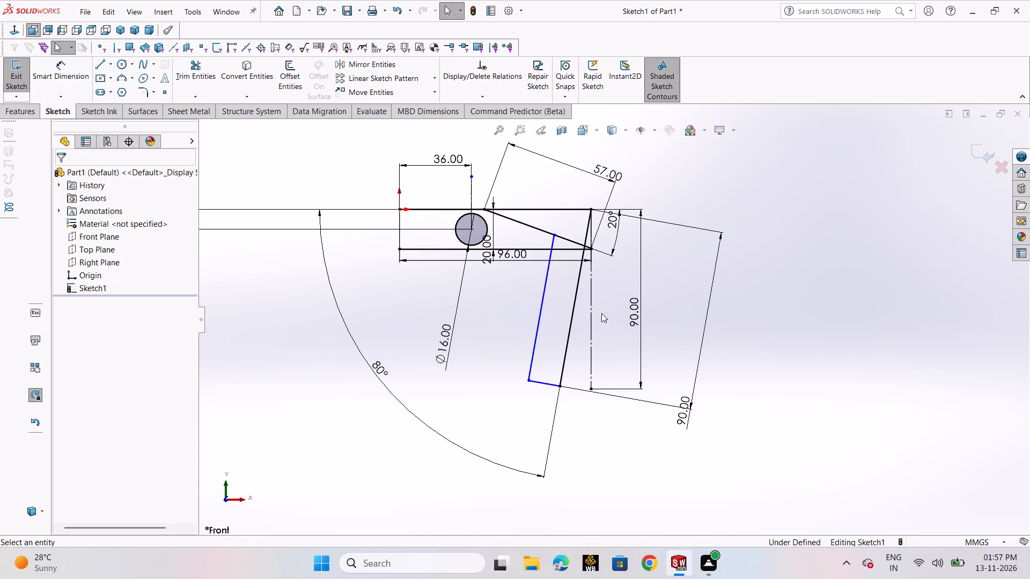
scroll(566, 251, down, 1)
scroll(566, 251, up, 1)
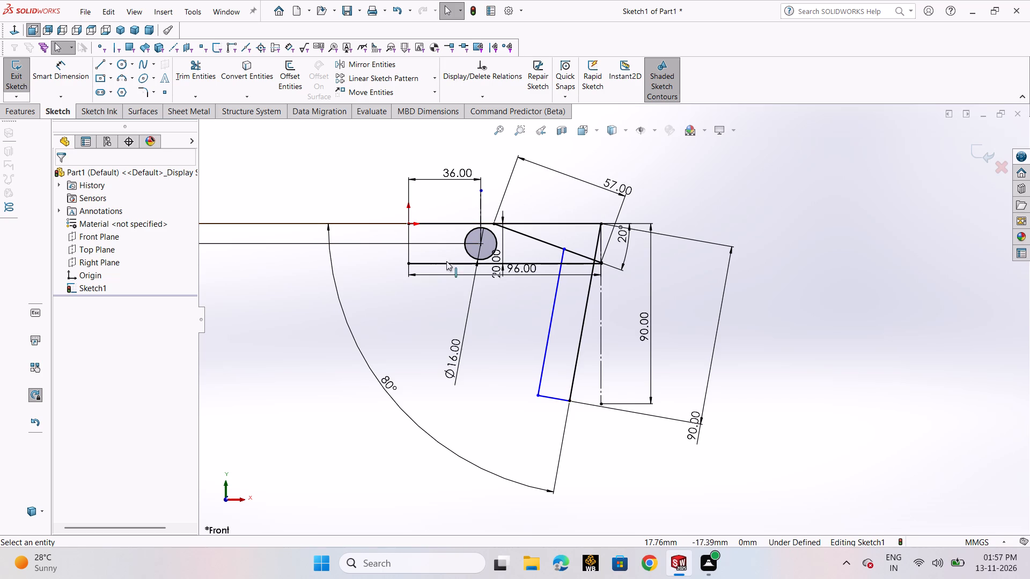
scroll(600, 231, down, 2)
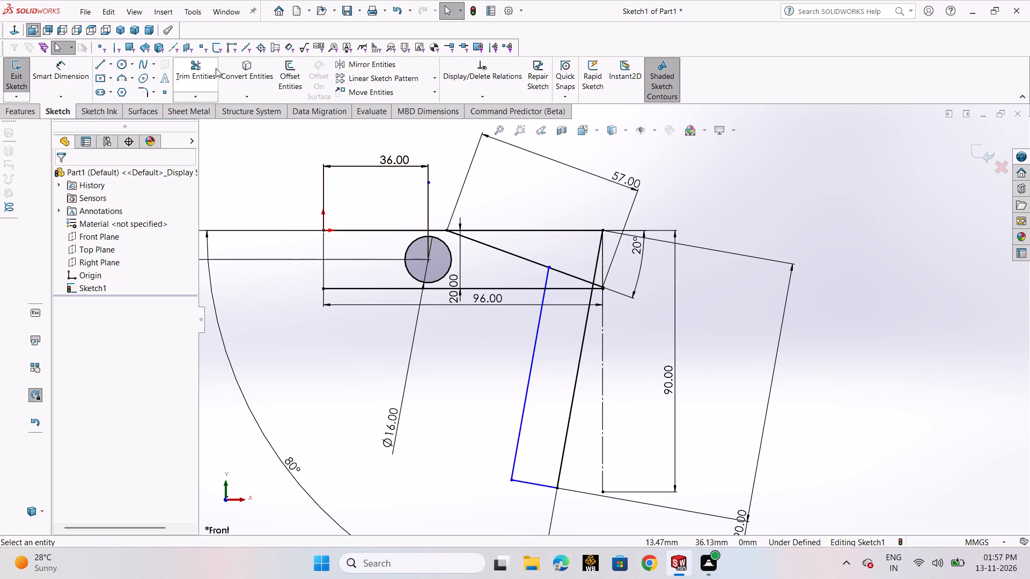
click(208, 80)
drag(535, 205, 600, 263)
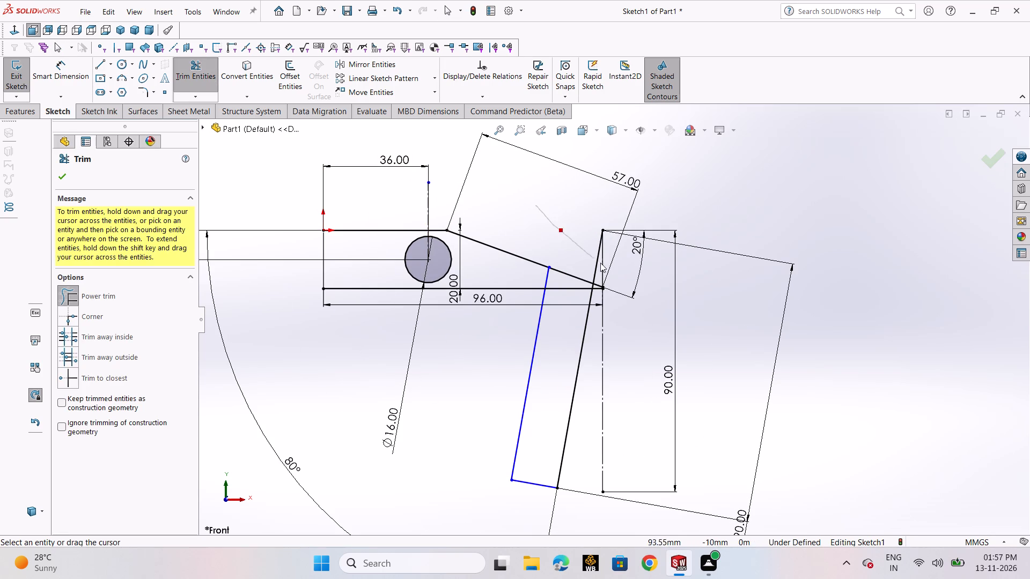
drag(600, 263, 626, 284)
scroll(639, 320, up, 5)
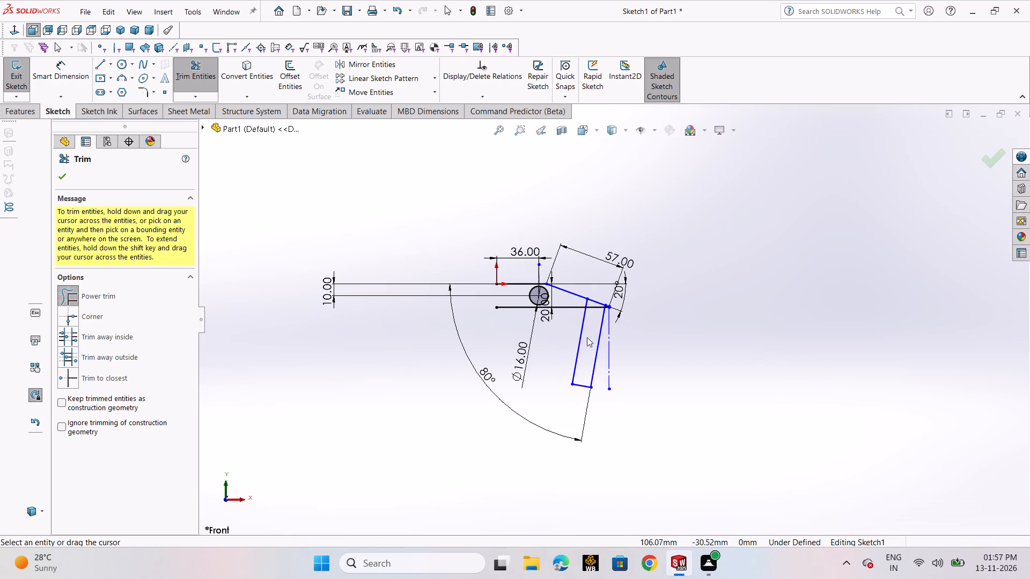
click(62, 179)
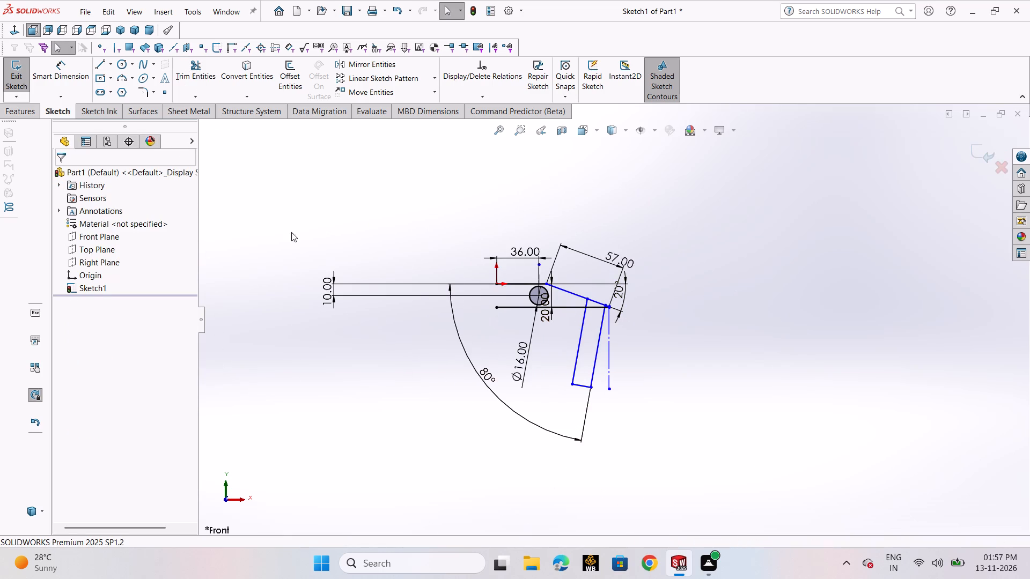
Dimension the horizontal distance between the lower horizontal line's two endpoints as 96 mm, placed above the profile.
click(87, 83)
click(497, 308)
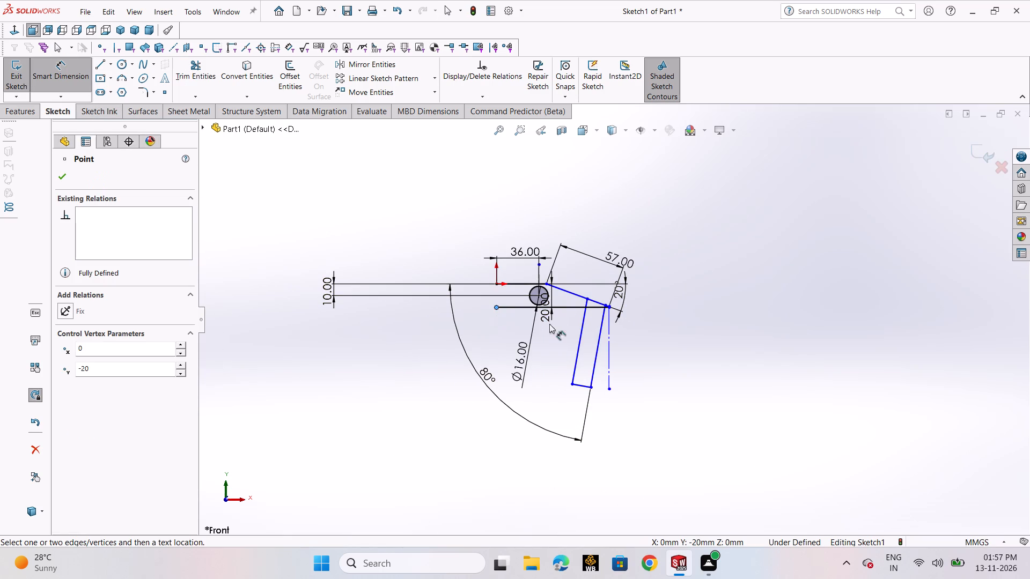
click(610, 309)
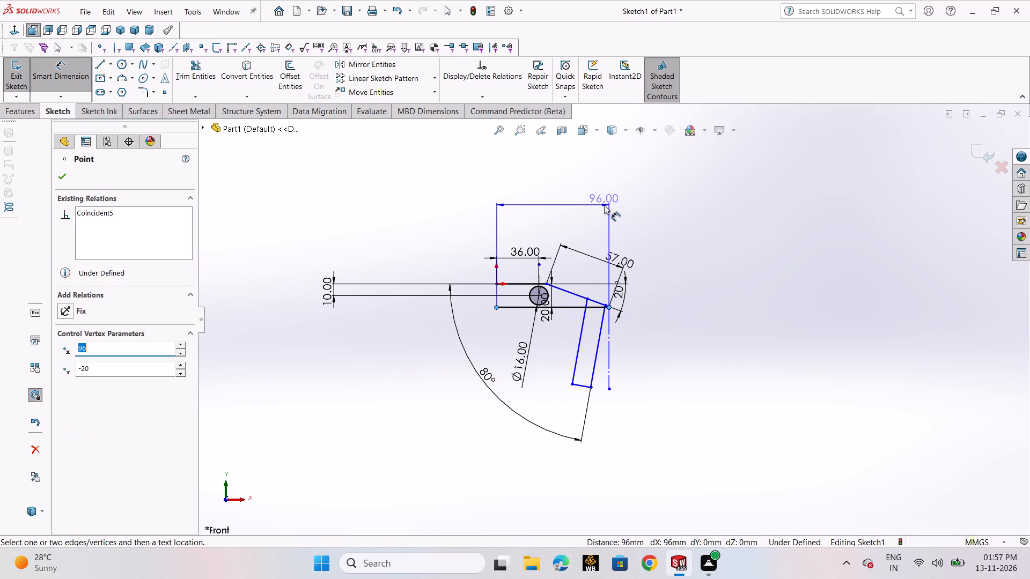
scroll(620, 310, down, 6)
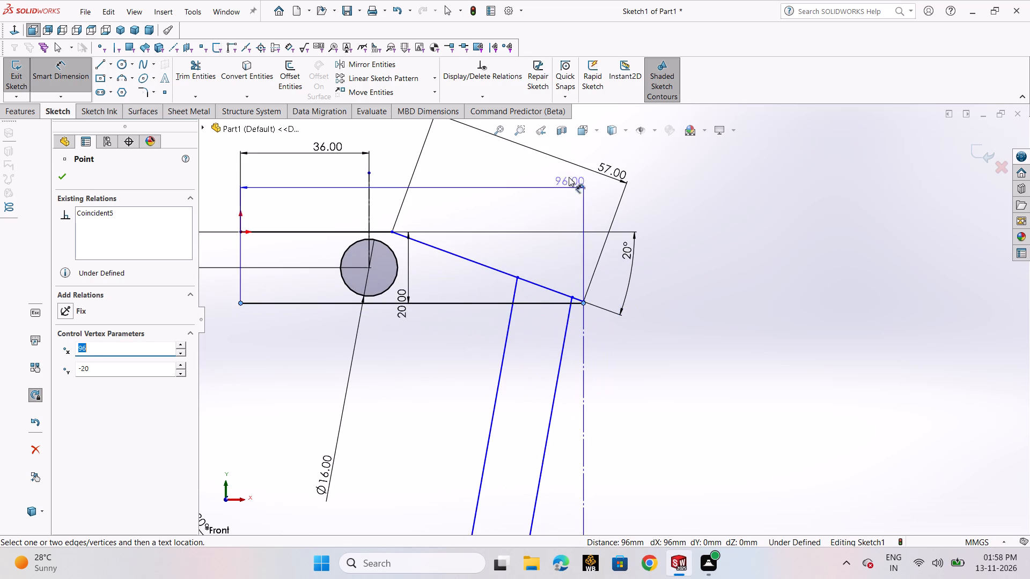
scroll(565, 153, up, 6)
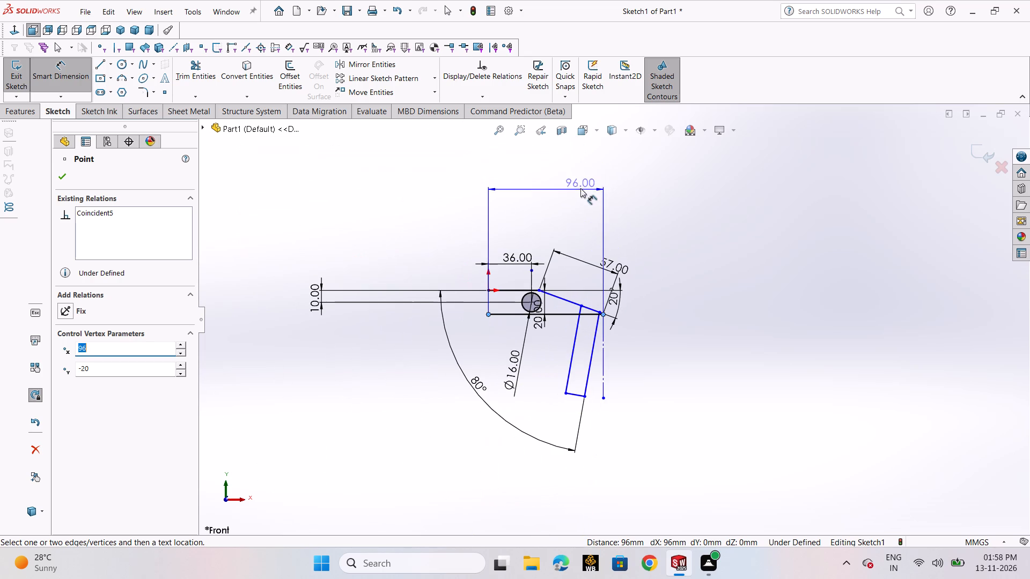
click(582, 197)
right_click(582, 197)
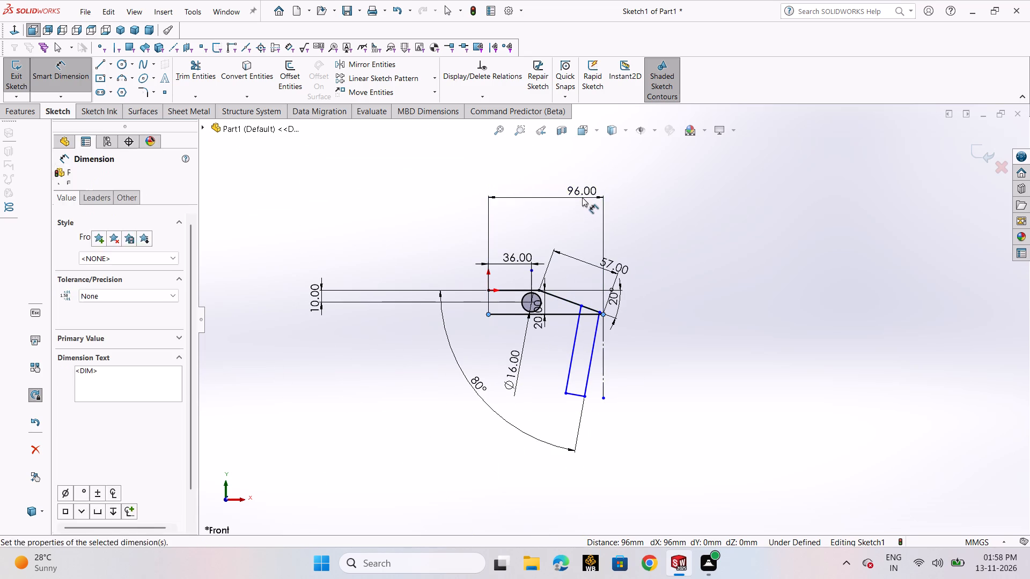
click(537, 183)
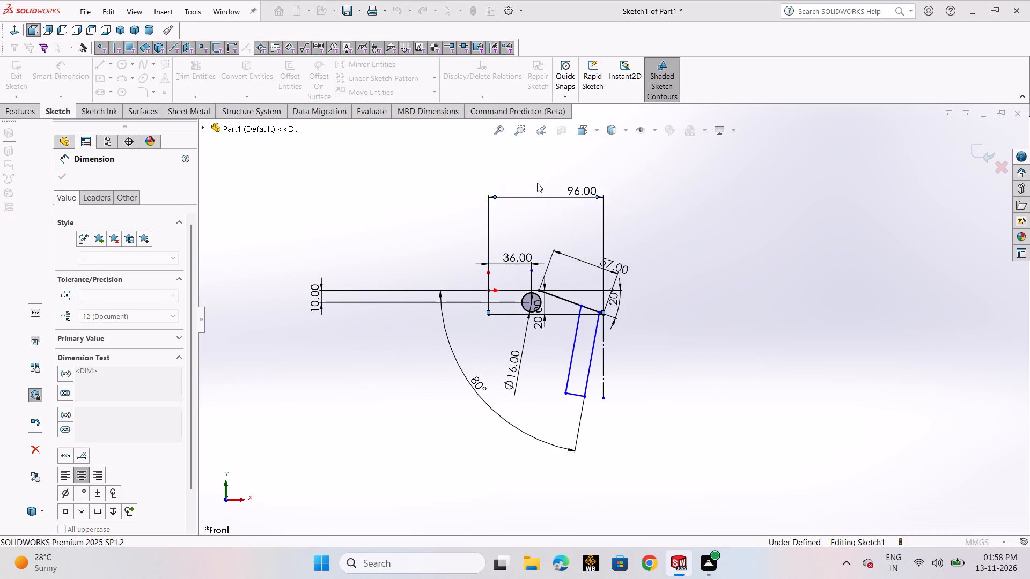
Move the upper endpoint of the leg's outer line onto the lower endpoint of the 57 mm sloping line.
scroll(613, 295, down, 4)
click(718, 343)
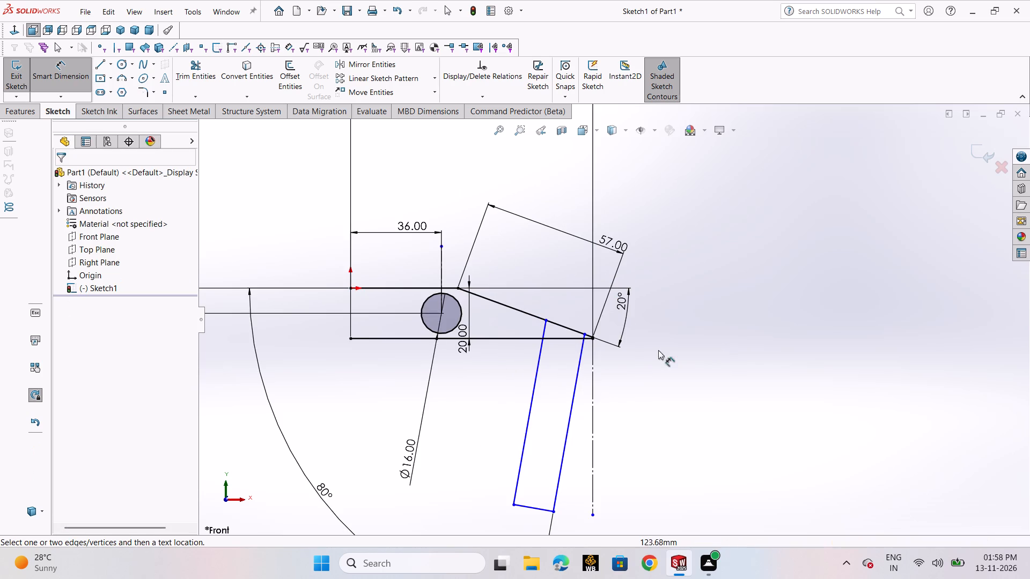
scroll(619, 352, down, 4)
scroll(565, 326, down, 1)
scroll(565, 323, up, 2)
scroll(584, 310, down, 7)
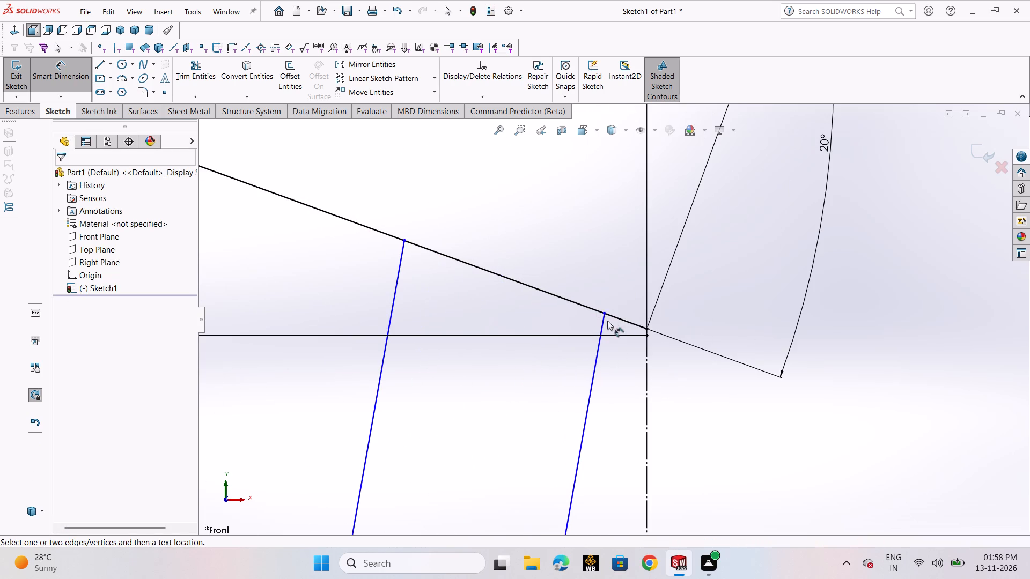
drag(606, 313, 639, 322)
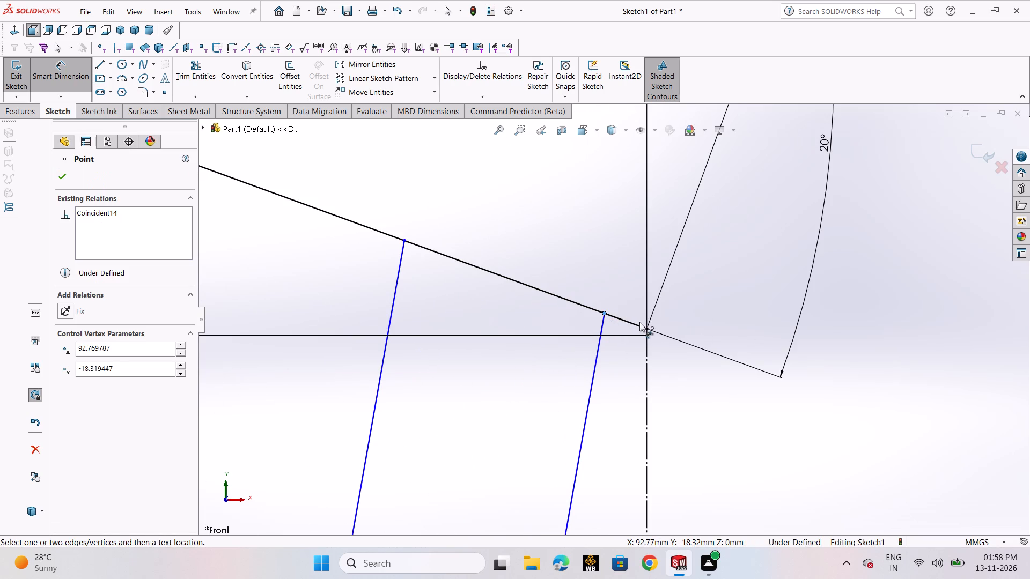
drag(639, 322, 646, 330)
click(693, 395)
click(693, 395)
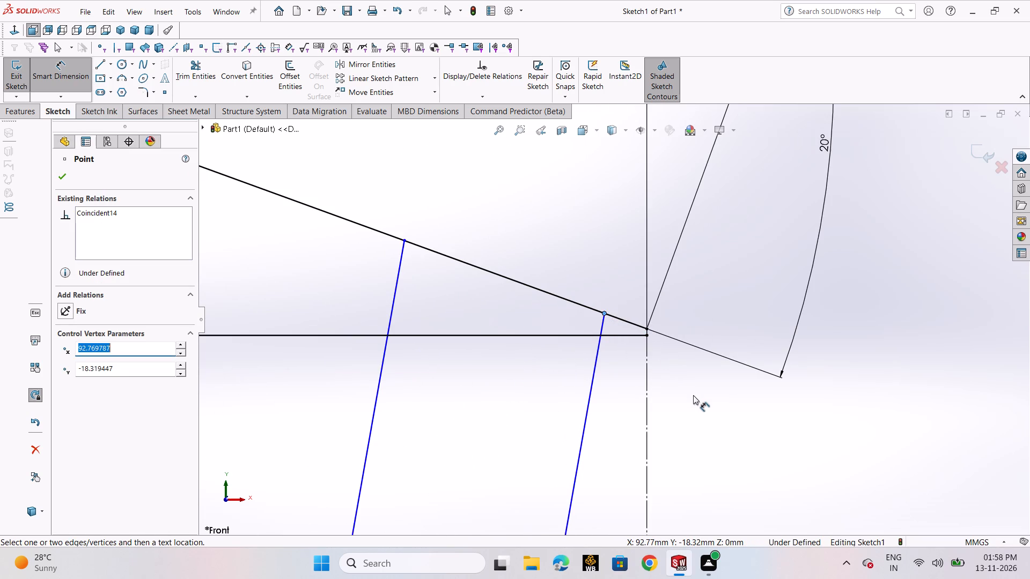
click(70, 175)
click(264, 298)
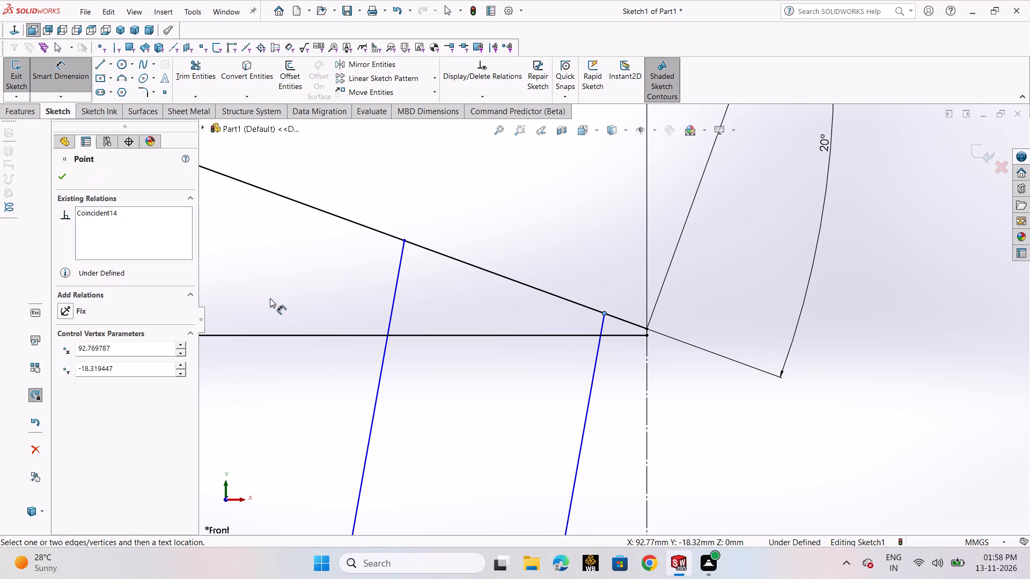
click(69, 88)
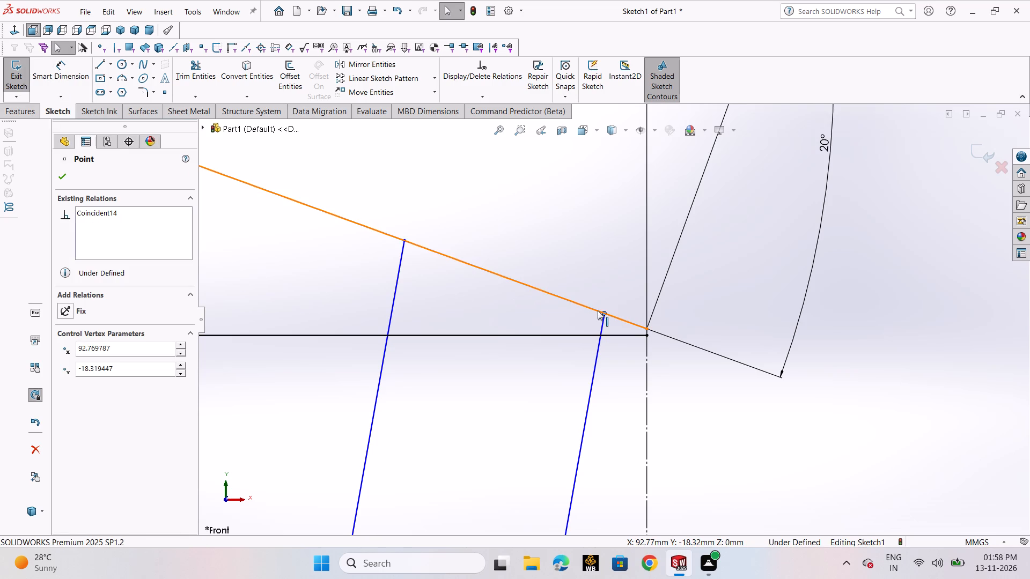
drag(602, 311, 636, 330)
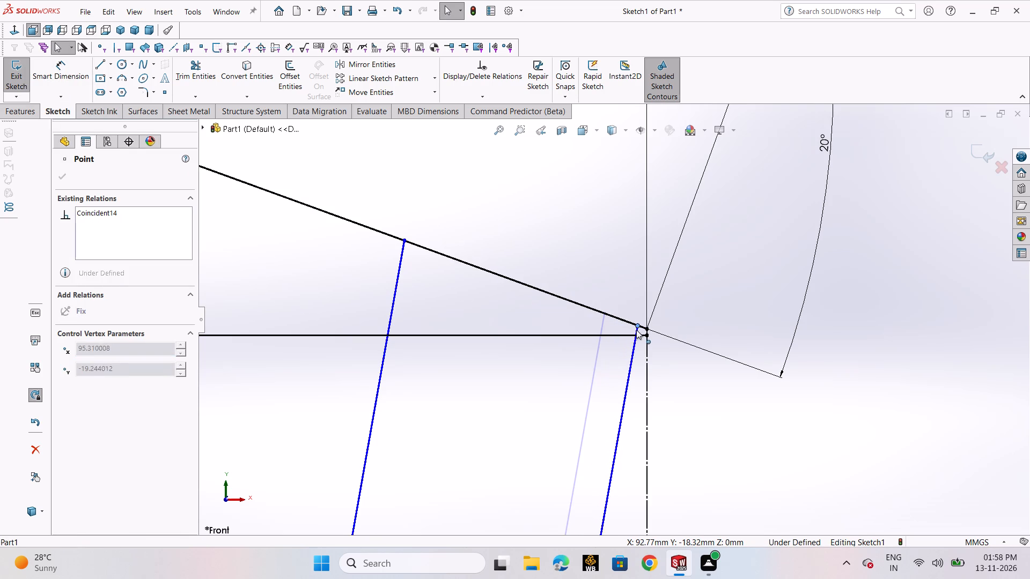
drag(636, 330, 642, 333)
scroll(684, 392, up, 7)
scroll(652, 397, down, 1)
scroll(652, 397, up, 6)
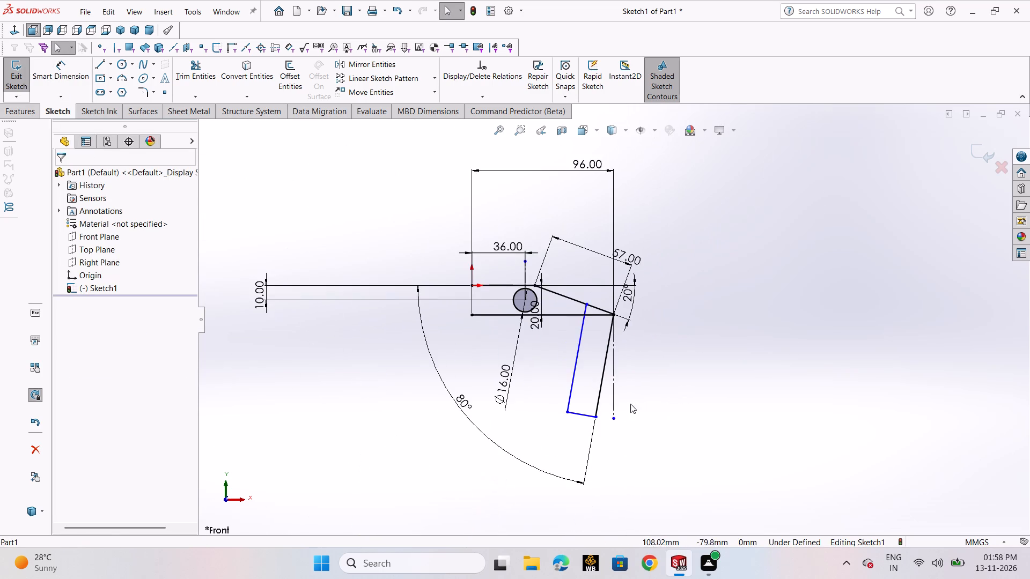
Dimension the leg's short bottom end line as 16 mm, placed below the leg.
scroll(611, 414, up, 1)
click(81, 72)
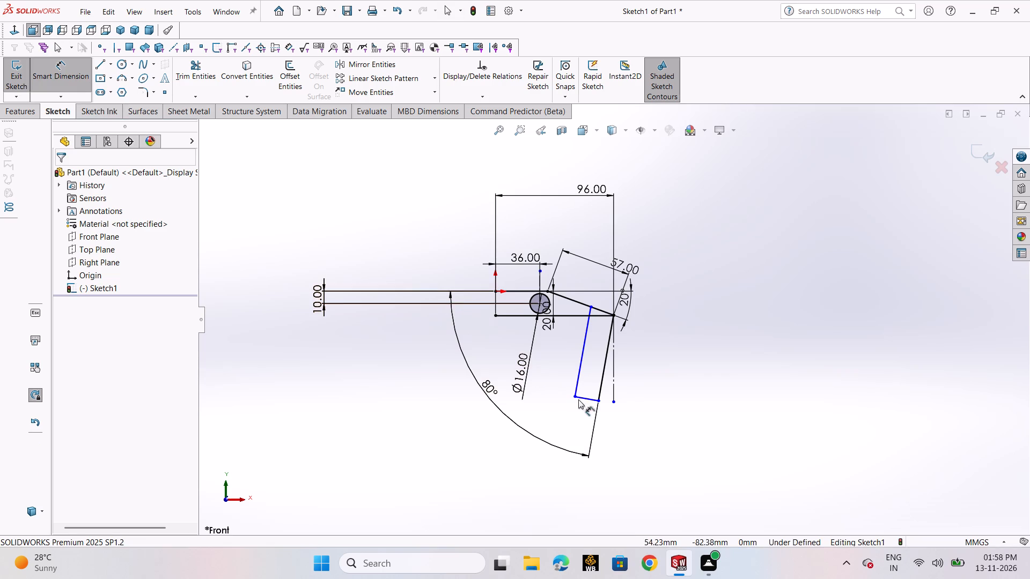
click(586, 400)
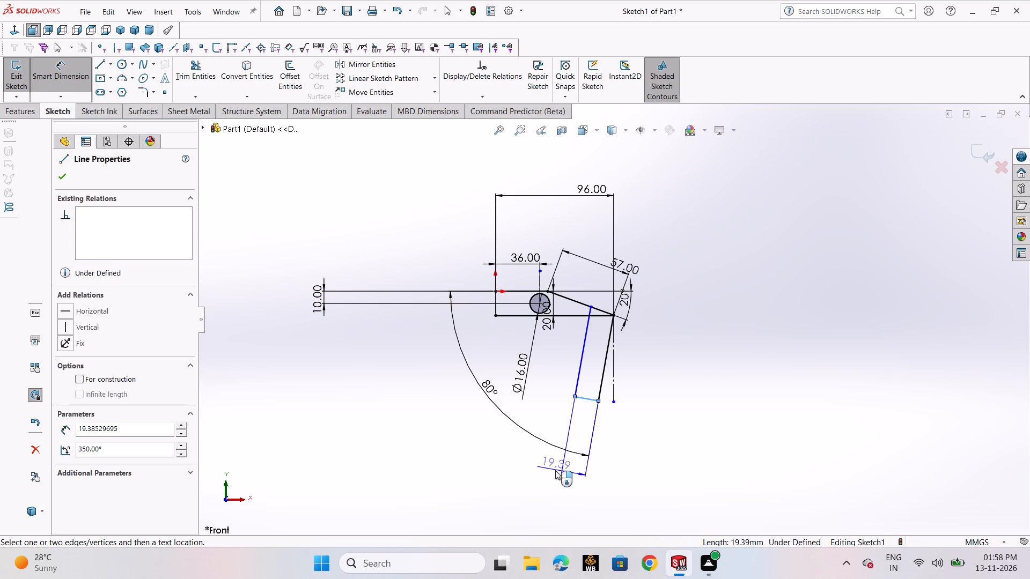
click(555, 470)
text(16)
key(Return)
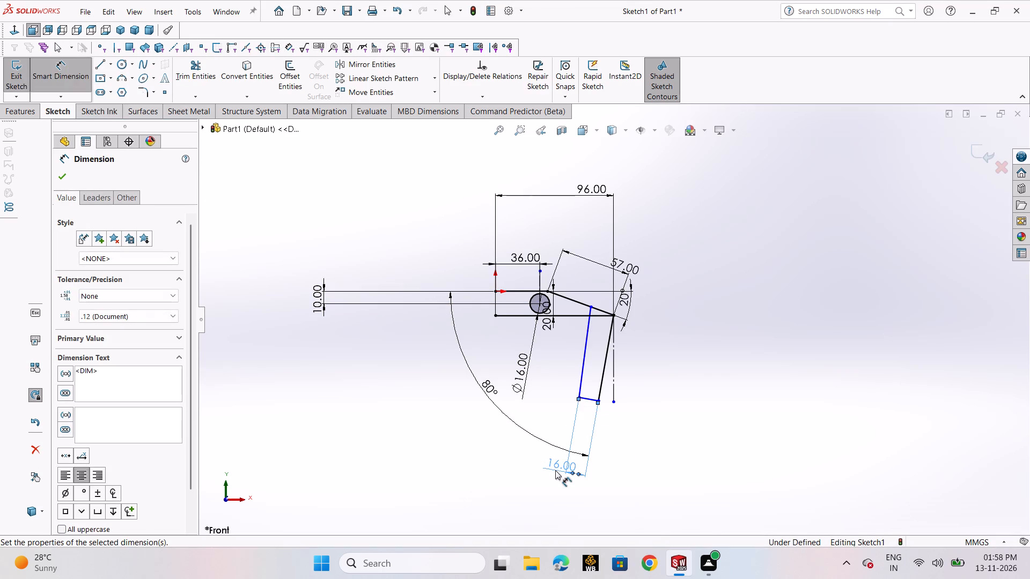
click(69, 176)
Make the leg's inner long line parallel to its outer long line.
scroll(627, 344, down, 3)
scroll(590, 299, down, 1)
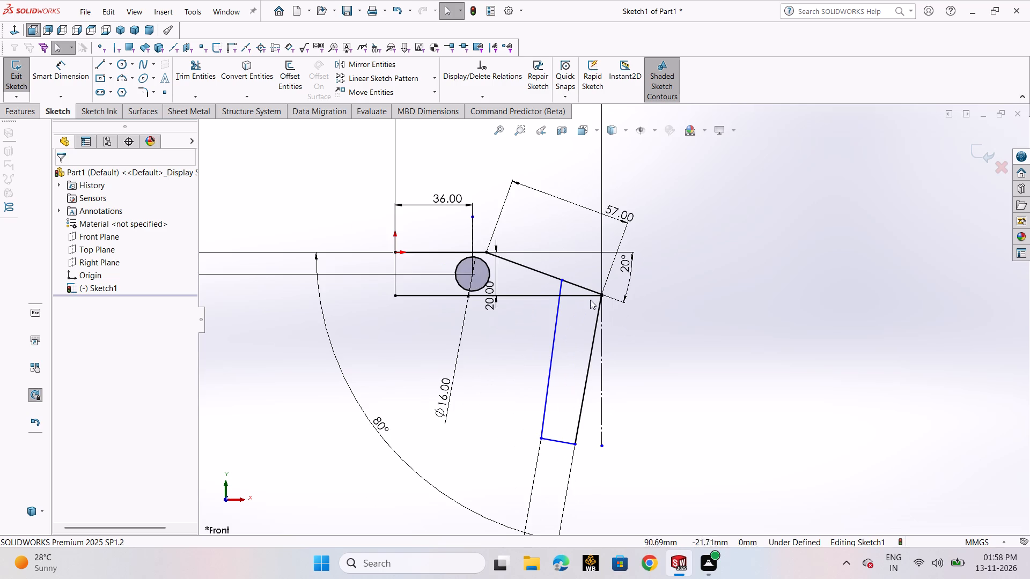
scroll(590, 300, down, 3)
scroll(542, 341, up, 2)
scroll(542, 341, down, 2)
scroll(547, 346, up, 4)
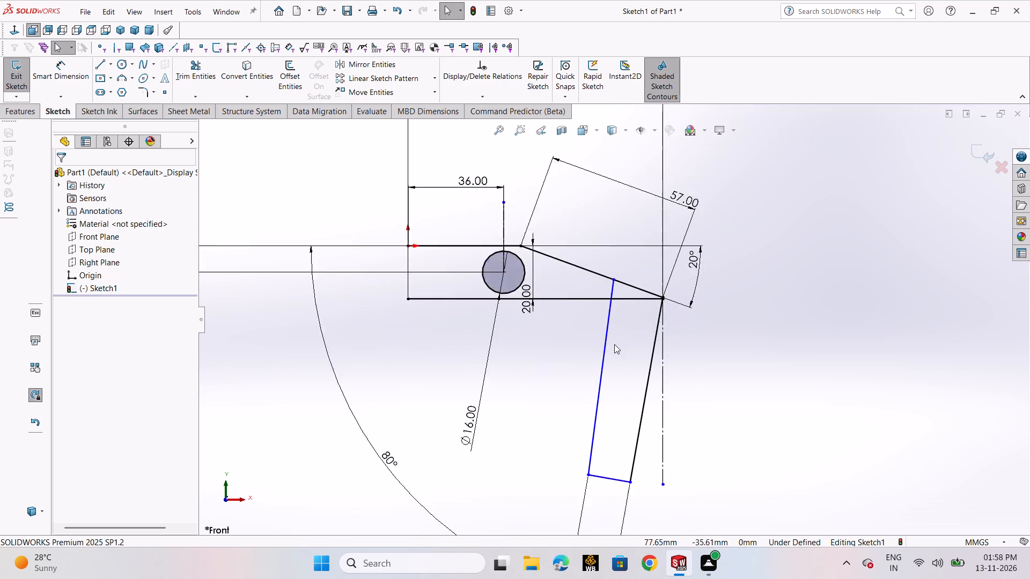
scroll(614, 344, up, 1)
click(605, 351)
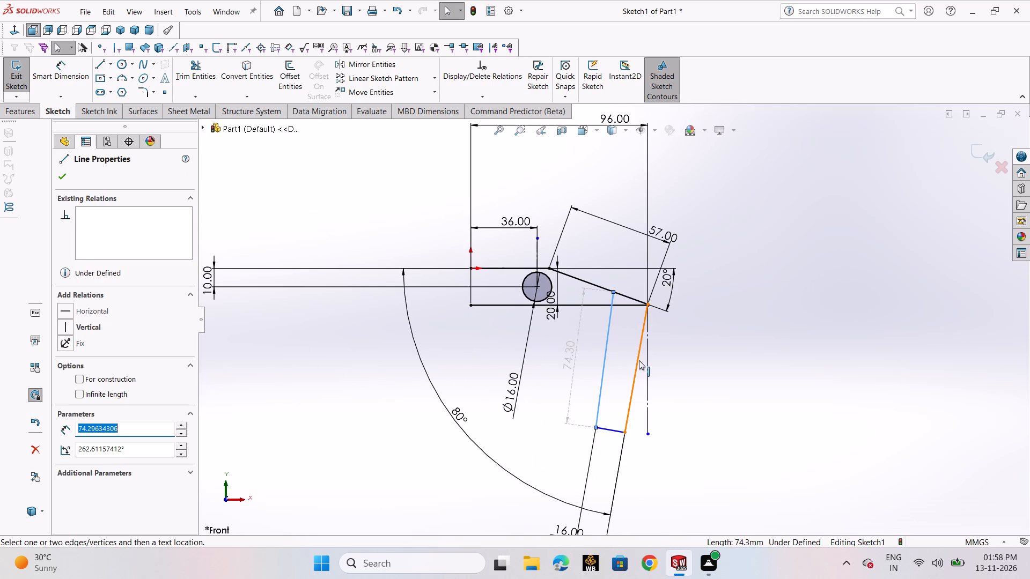
ctrl+click(639, 360)
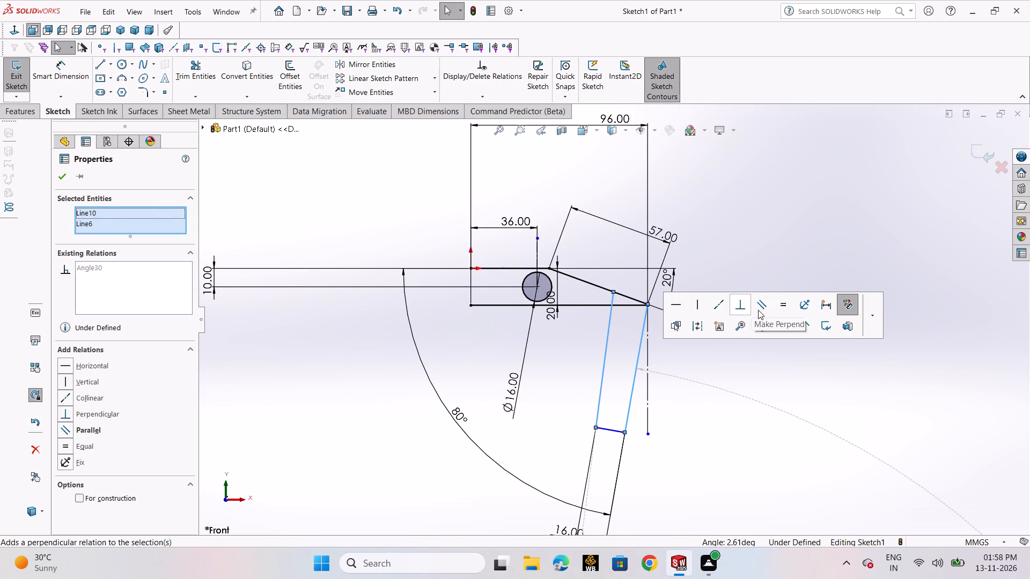
click(759, 309)
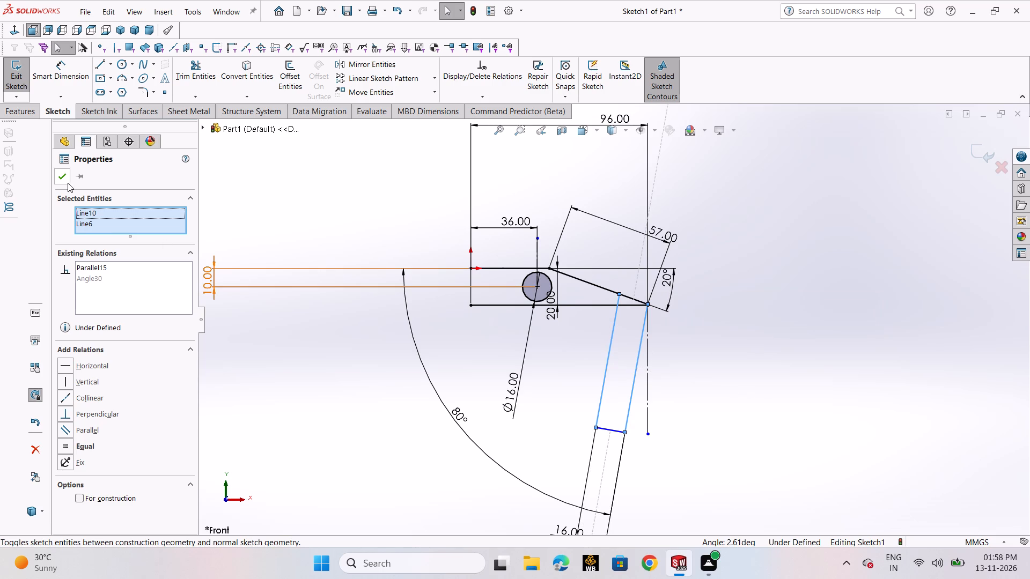
click(67, 182)
click(762, 371)
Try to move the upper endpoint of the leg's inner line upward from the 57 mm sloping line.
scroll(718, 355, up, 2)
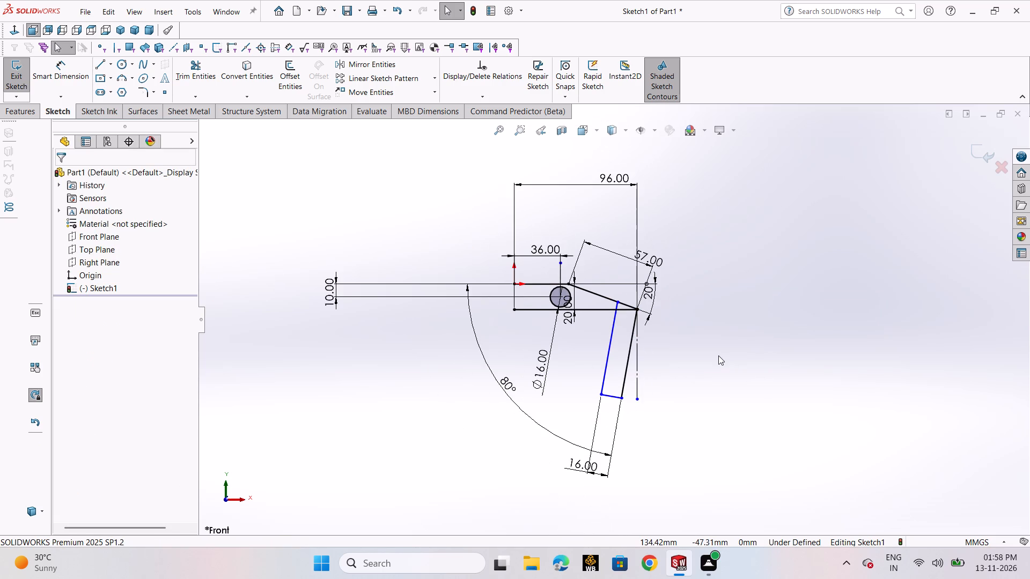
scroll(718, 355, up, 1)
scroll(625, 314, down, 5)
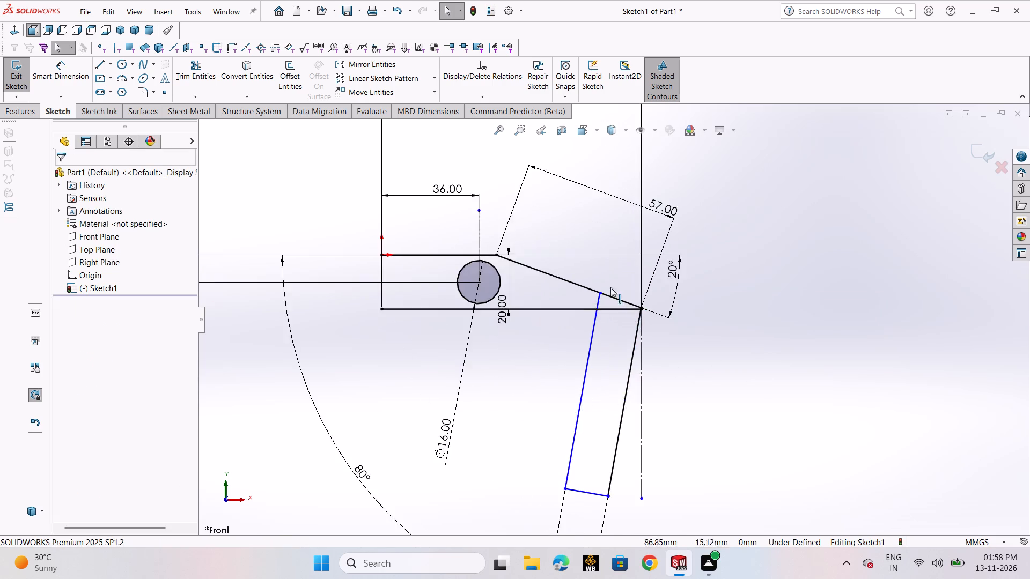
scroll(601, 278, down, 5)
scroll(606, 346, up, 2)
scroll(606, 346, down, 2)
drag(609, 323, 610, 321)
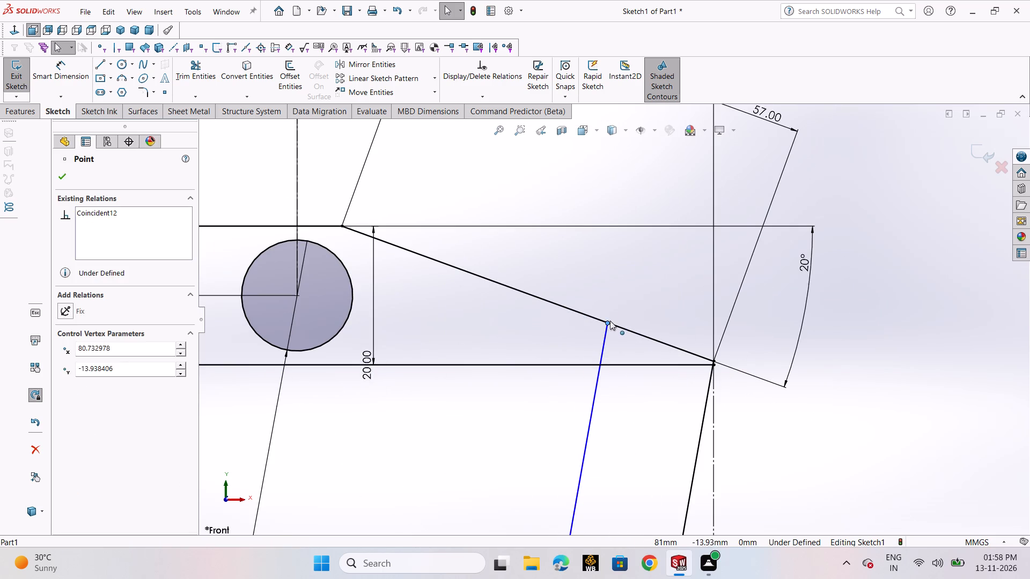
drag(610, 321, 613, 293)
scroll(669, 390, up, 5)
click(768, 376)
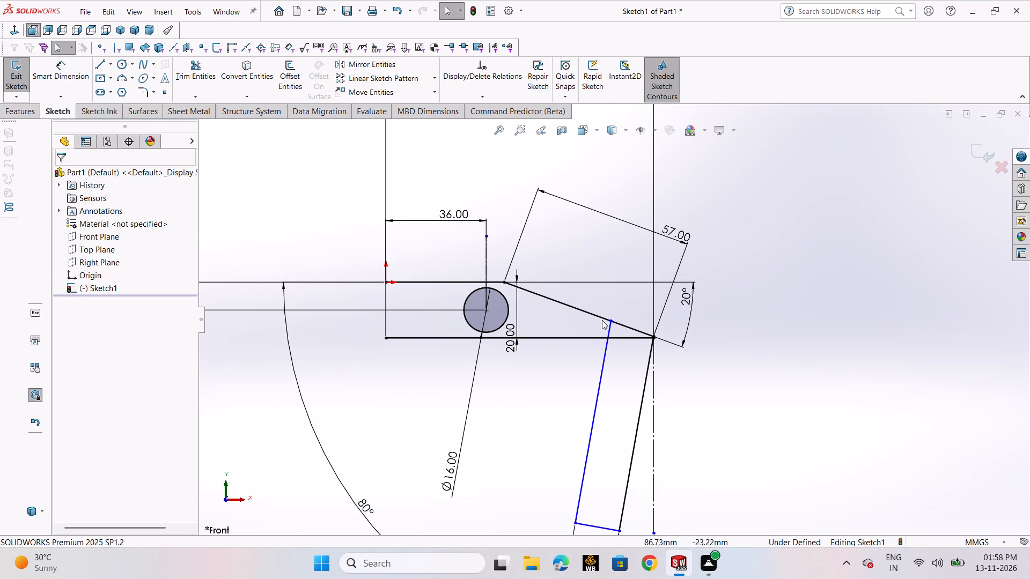
Power trim the lower horizontal line inside the leg and the leg's inner line above that horizontal, leaving an open inner corner.
click(207, 74)
drag(621, 362, 617, 337)
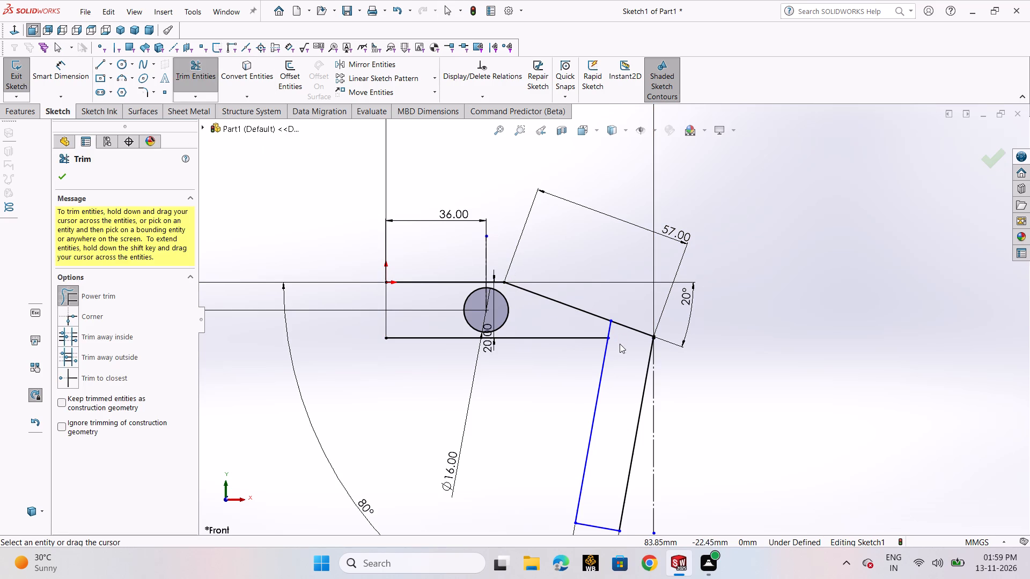
drag(620, 343, 607, 326)
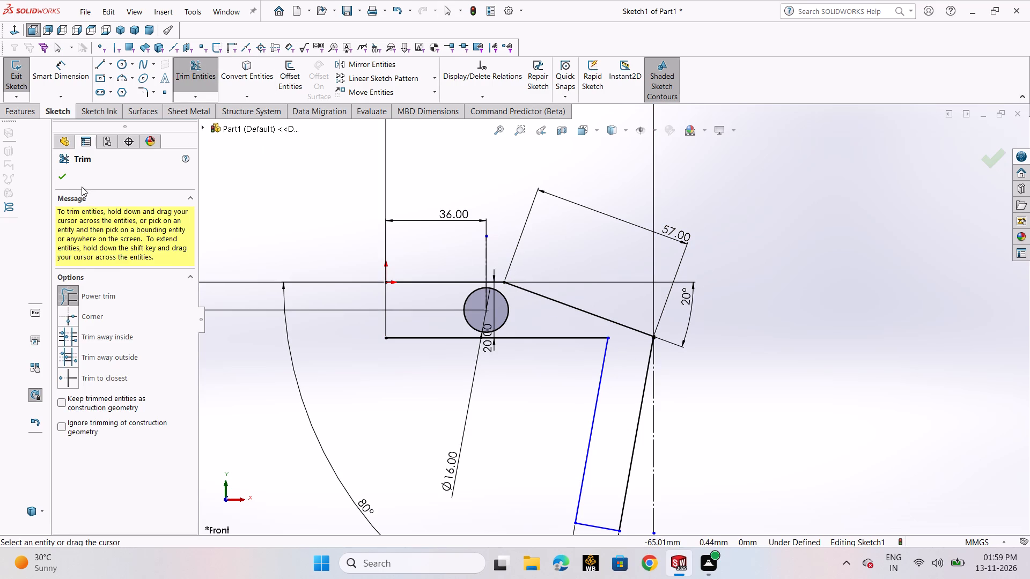
click(60, 181)
Dimension the perpendicular distance from the leg's end line to the inner corner at its current value, placed beyond the outer line.
scroll(819, 421, up, 4)
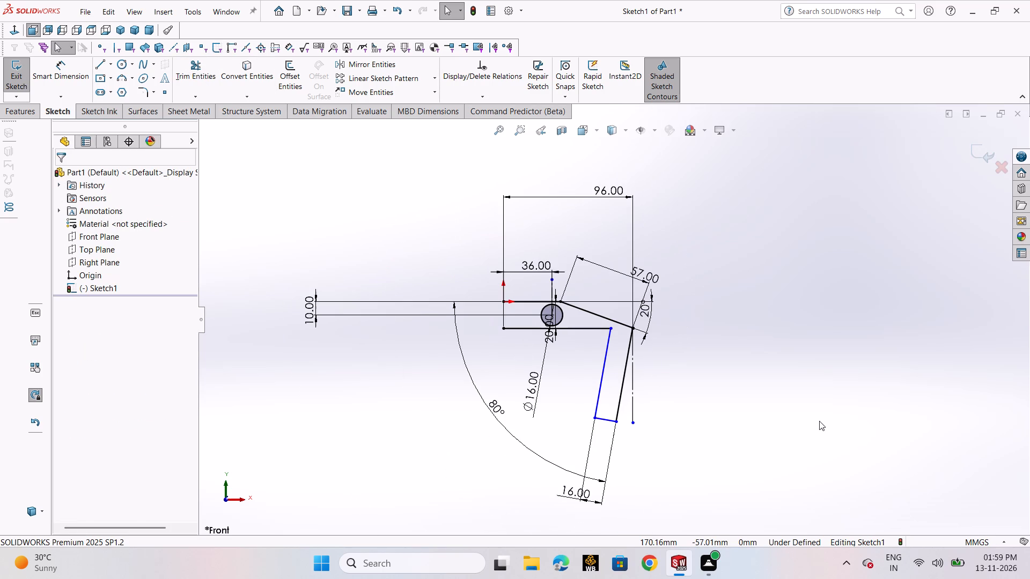
click(50, 80)
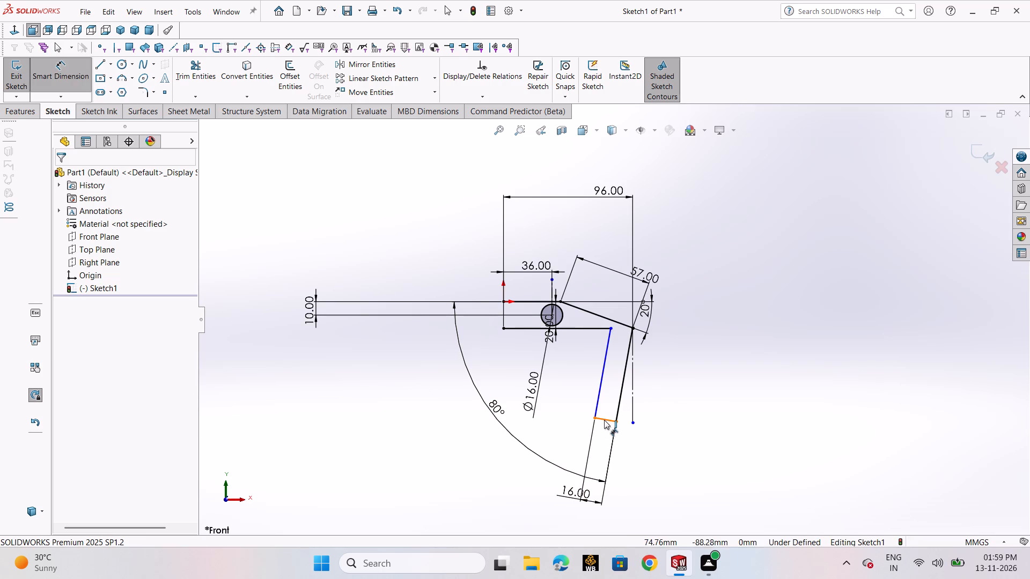
click(604, 420)
click(612, 327)
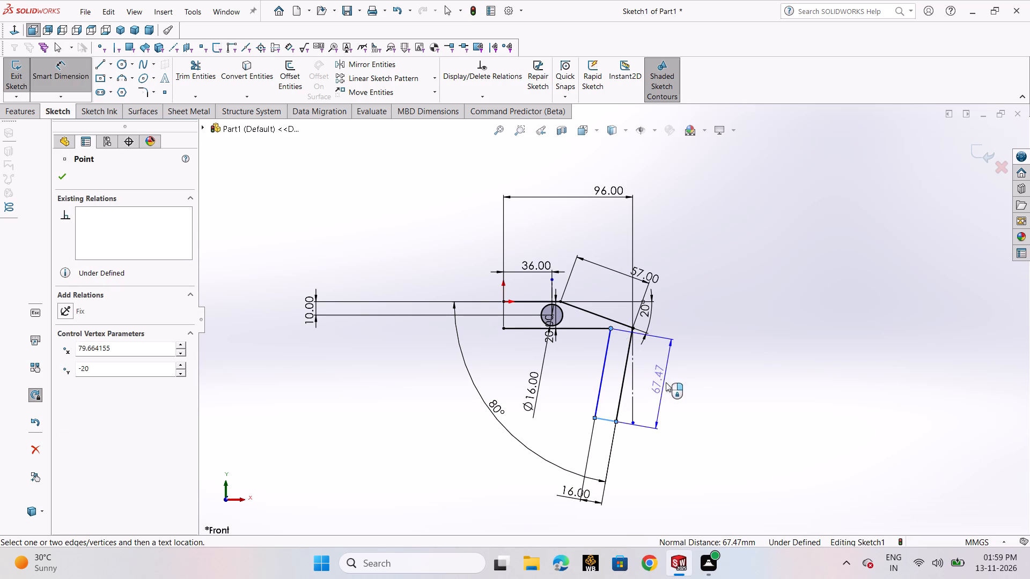
click(686, 390)
click(639, 374)
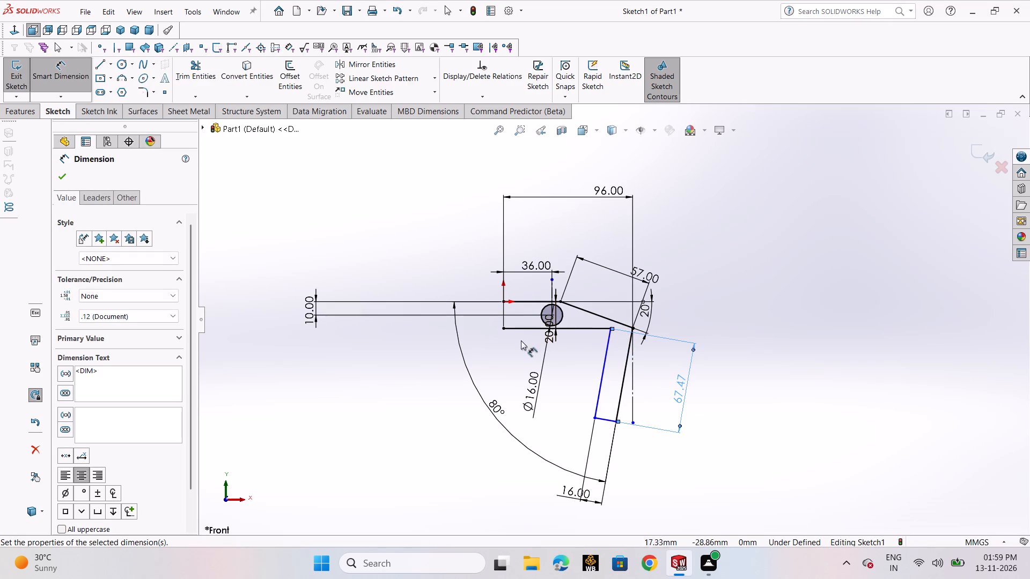
Dimension the trimmed lower horizontal line between its two endpoints at its current length, placed below the profile.
click(502, 328)
click(609, 329)
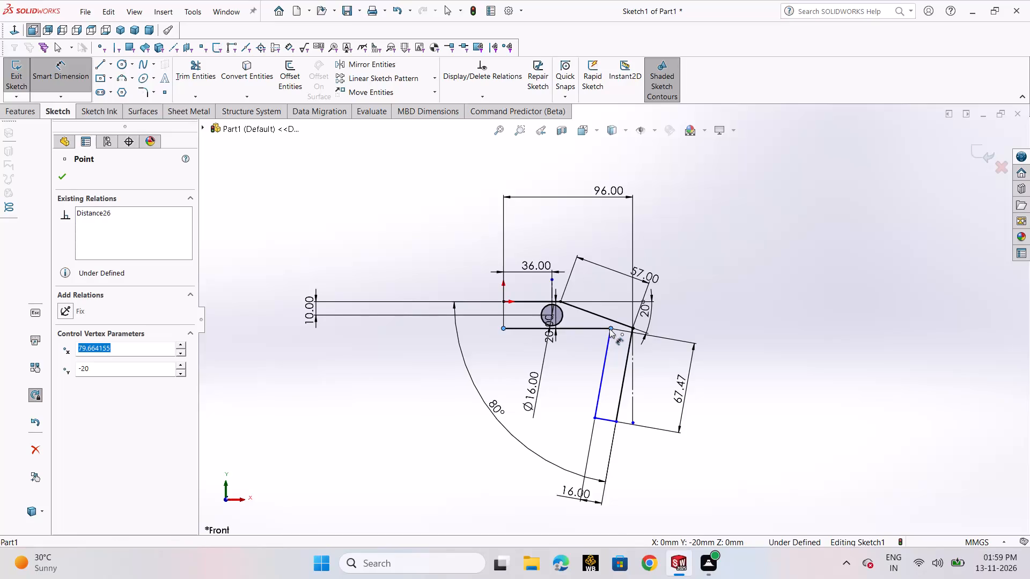
scroll(579, 503, up, 2)
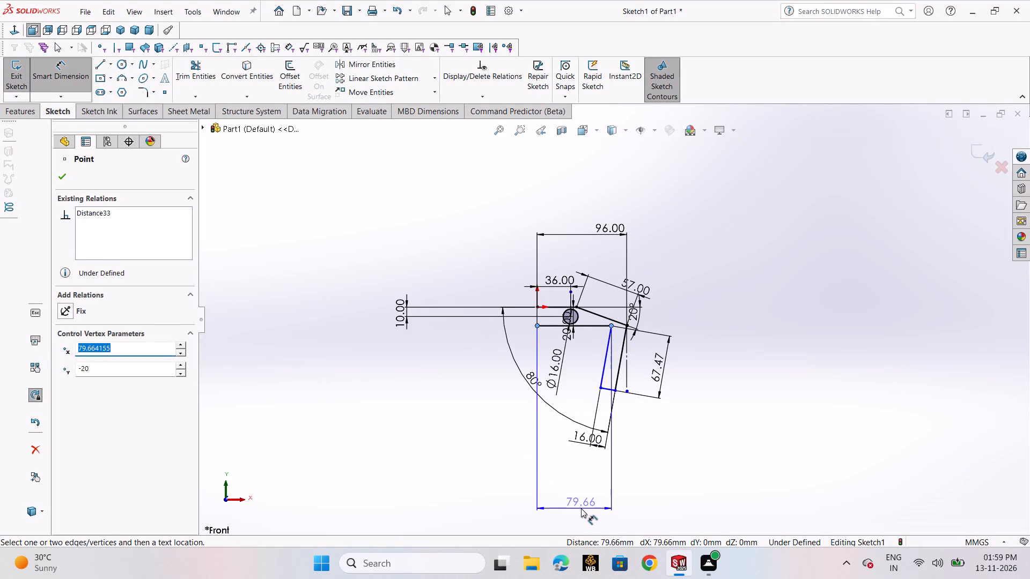
click(581, 508)
right_click(581, 508)
click(539, 494)
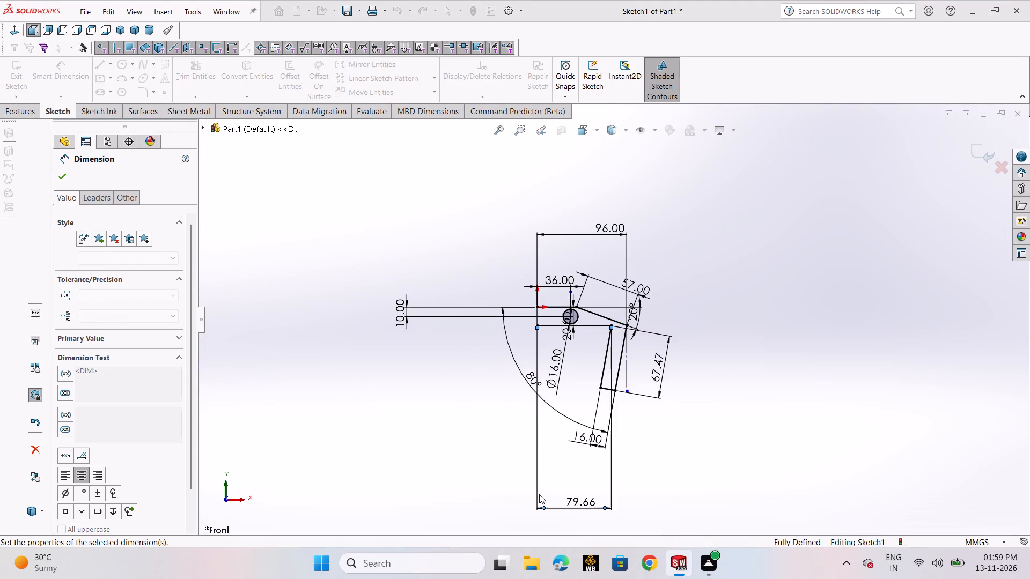
click(671, 448)
Start a Sketch Fillet on the profile.
scroll(612, 372, down, 3)
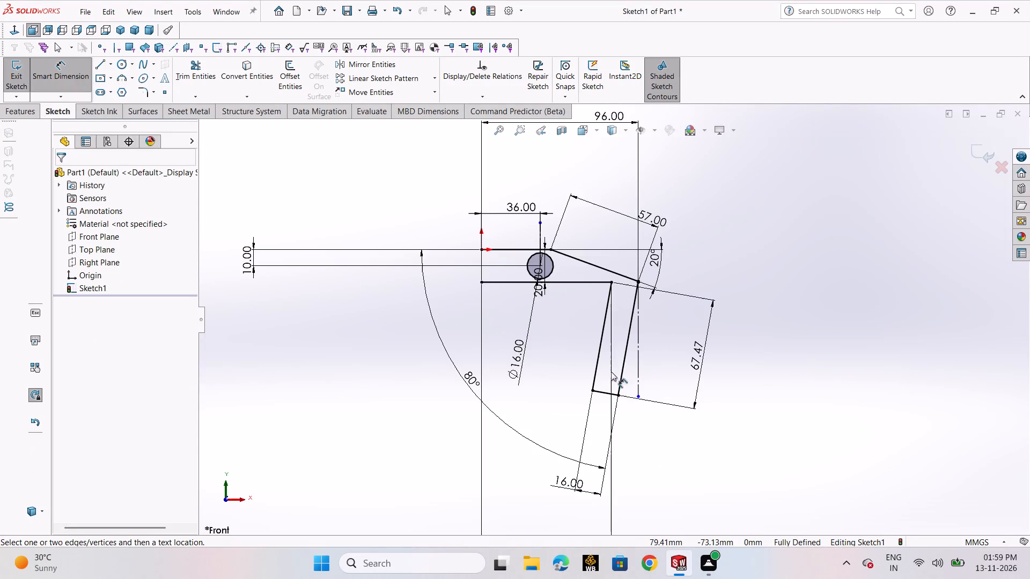
click(151, 92)
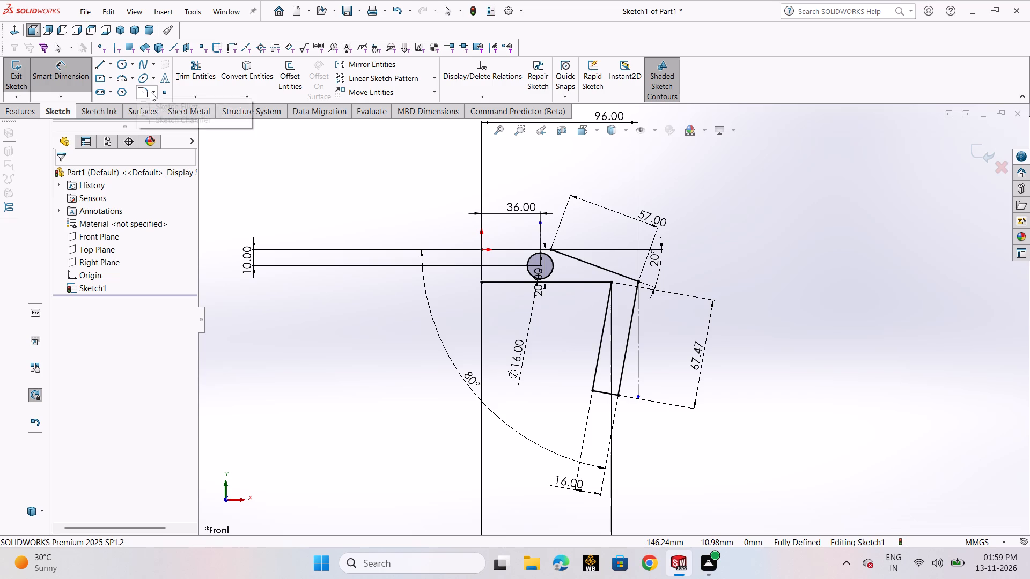
click(153, 105)
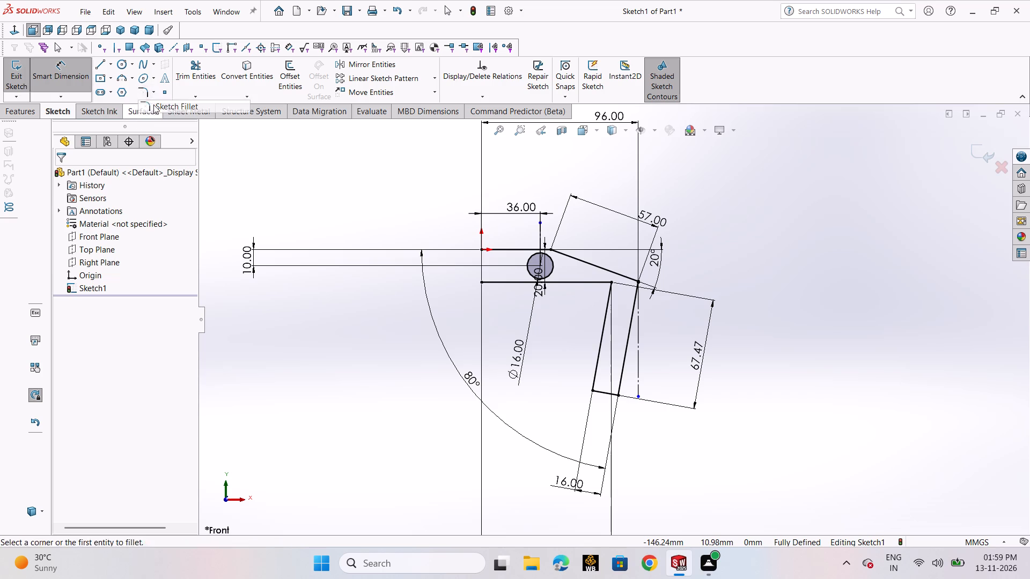
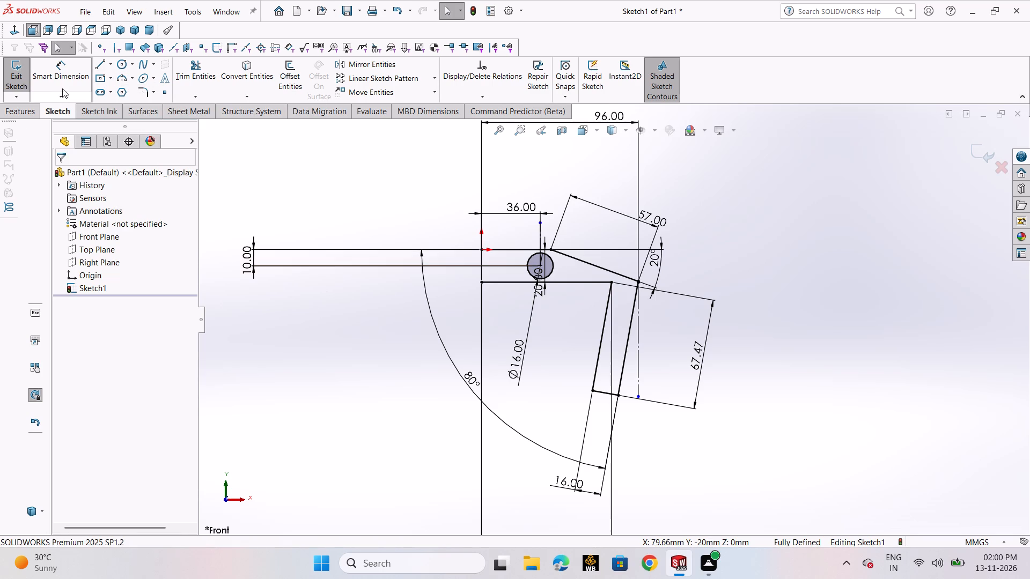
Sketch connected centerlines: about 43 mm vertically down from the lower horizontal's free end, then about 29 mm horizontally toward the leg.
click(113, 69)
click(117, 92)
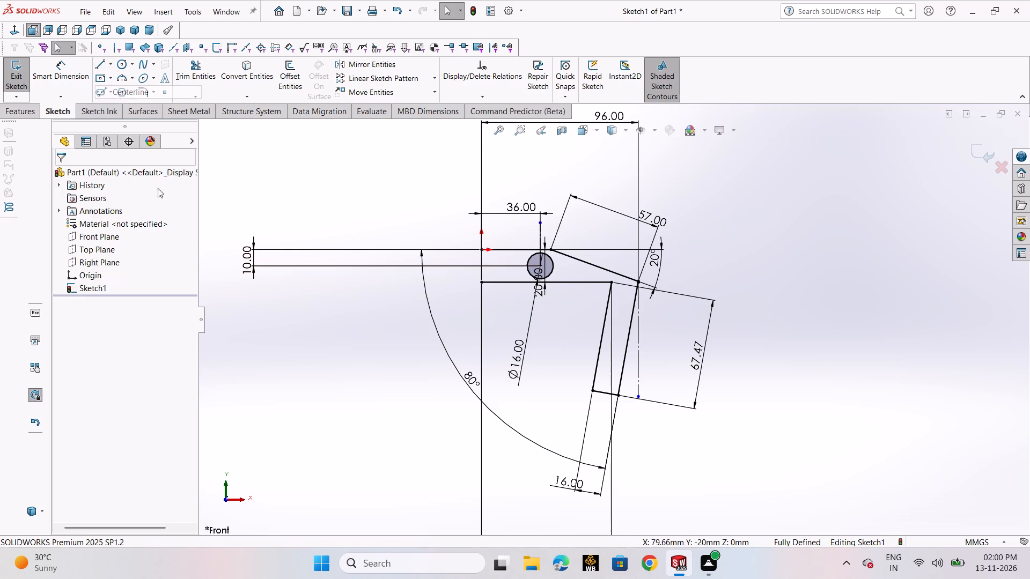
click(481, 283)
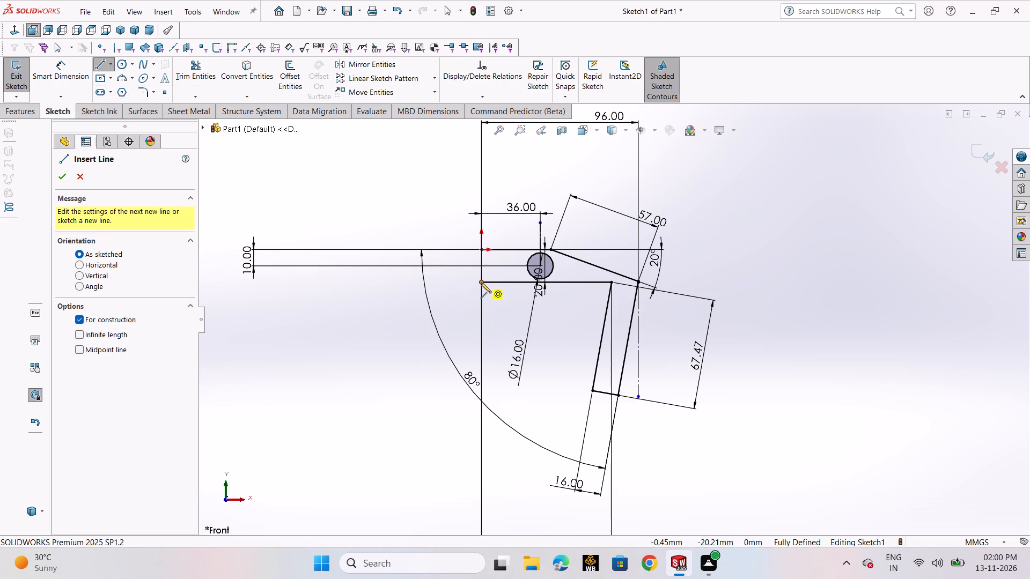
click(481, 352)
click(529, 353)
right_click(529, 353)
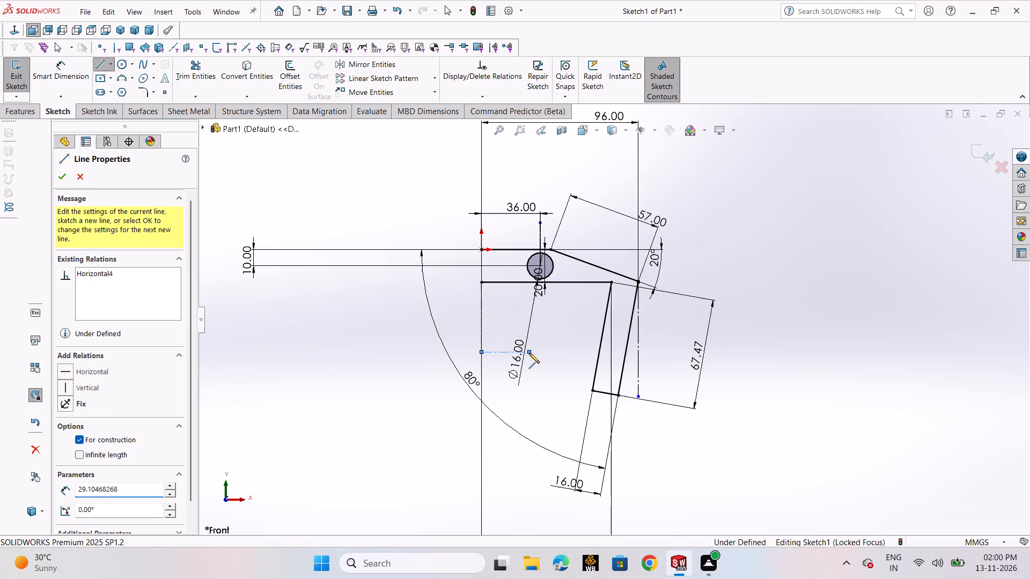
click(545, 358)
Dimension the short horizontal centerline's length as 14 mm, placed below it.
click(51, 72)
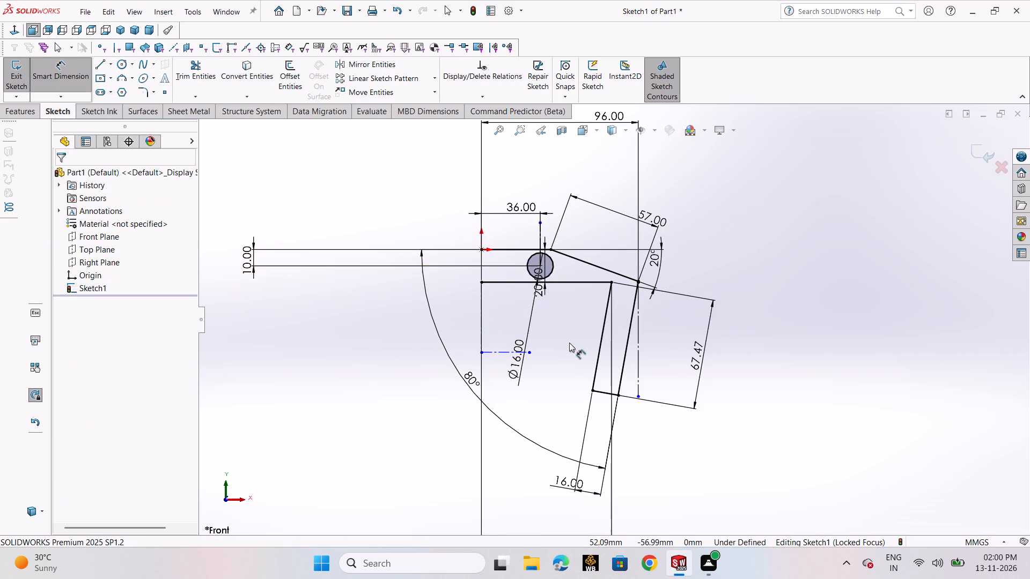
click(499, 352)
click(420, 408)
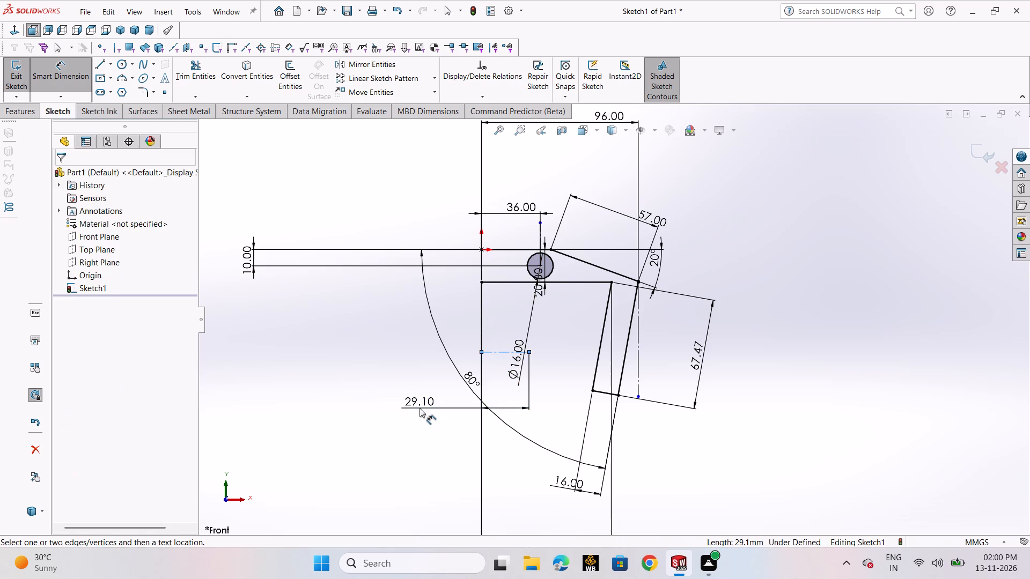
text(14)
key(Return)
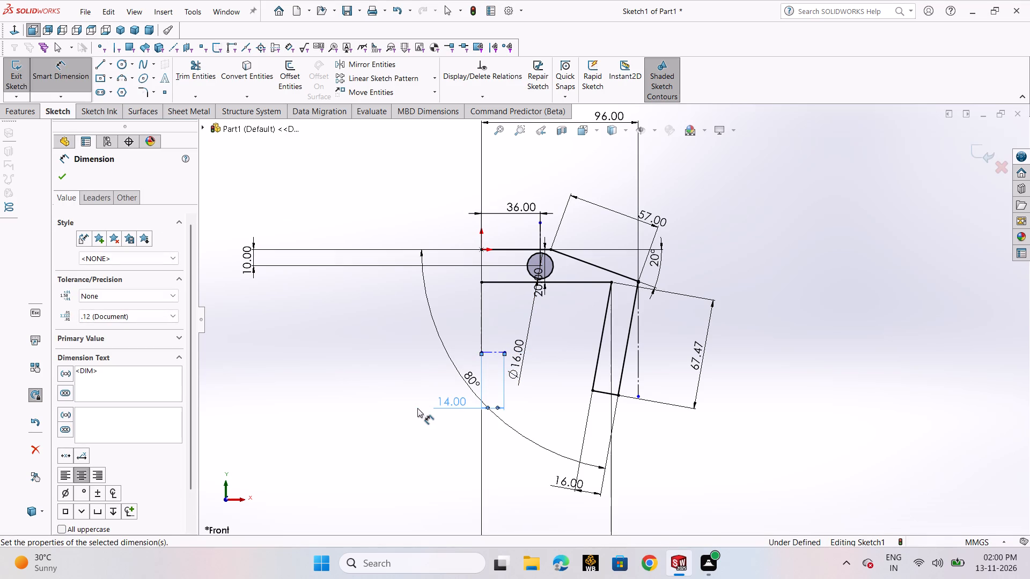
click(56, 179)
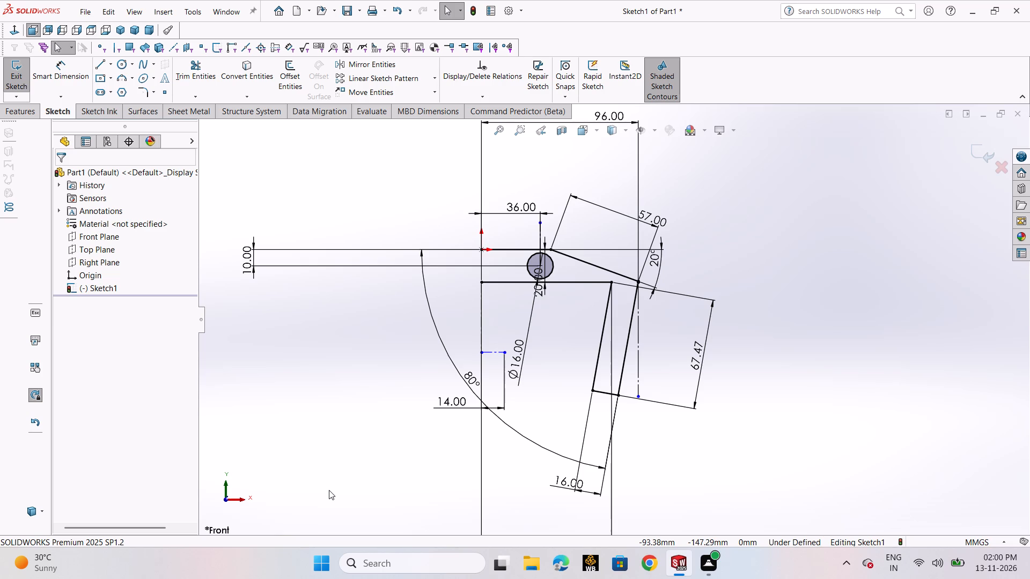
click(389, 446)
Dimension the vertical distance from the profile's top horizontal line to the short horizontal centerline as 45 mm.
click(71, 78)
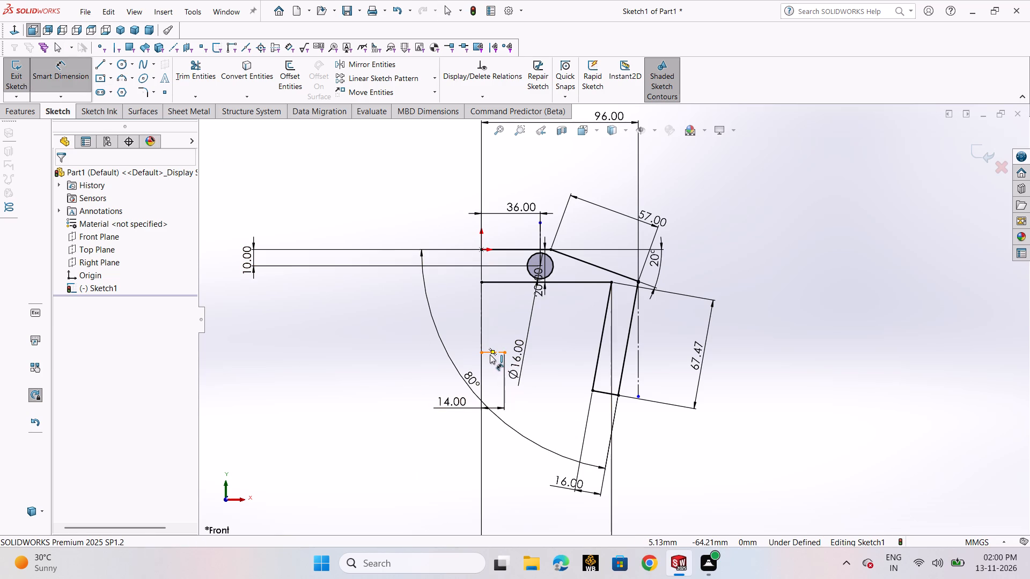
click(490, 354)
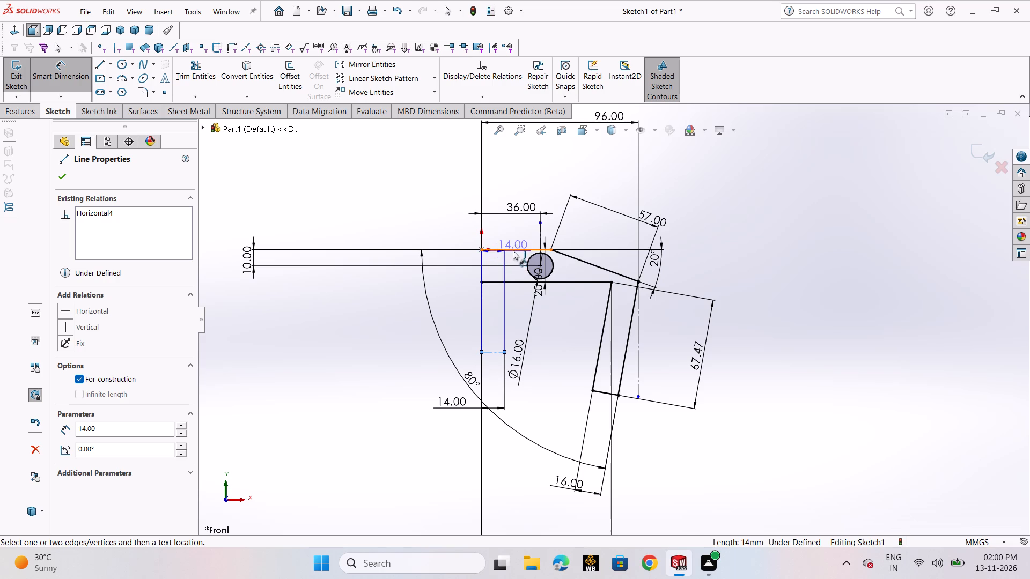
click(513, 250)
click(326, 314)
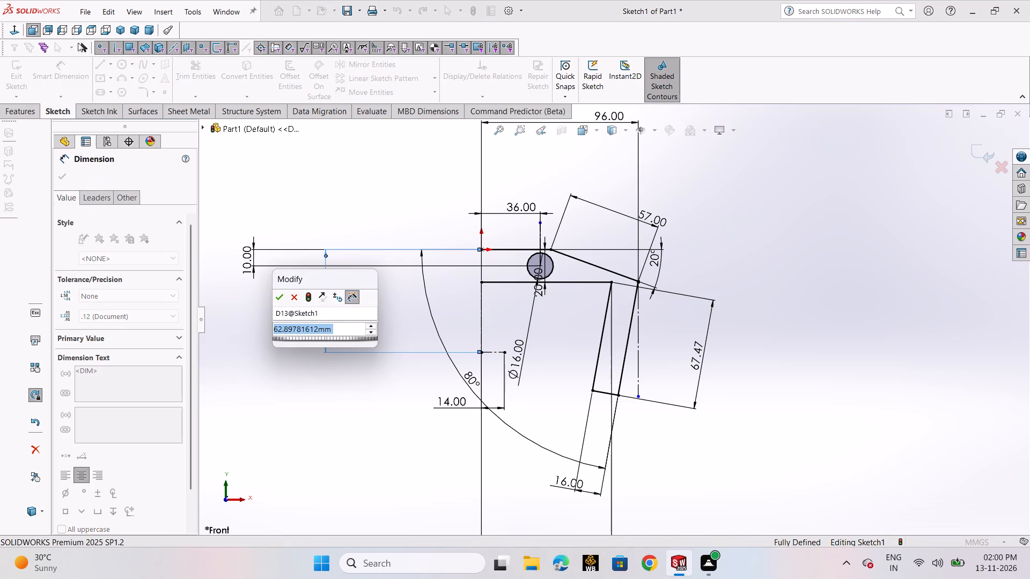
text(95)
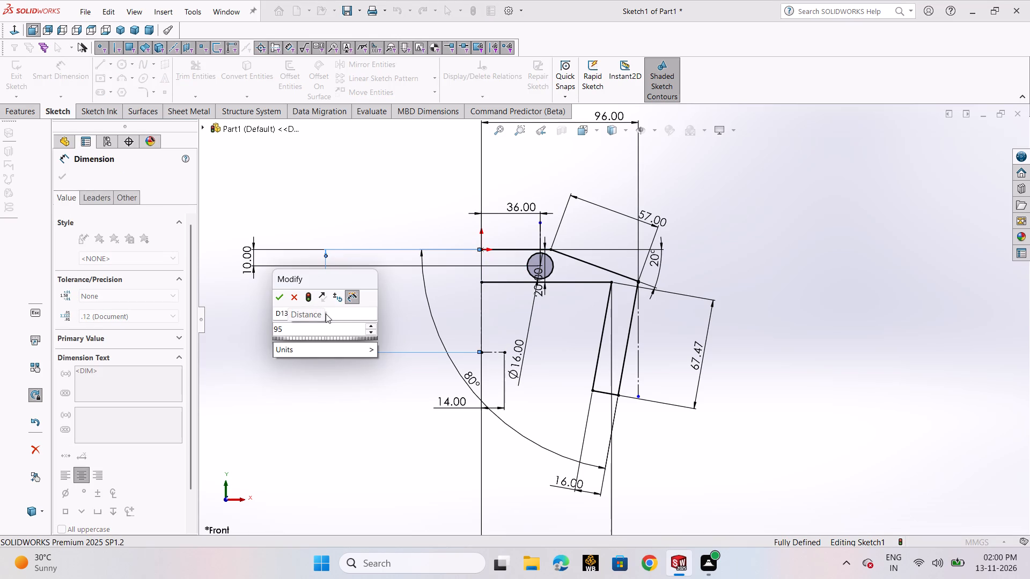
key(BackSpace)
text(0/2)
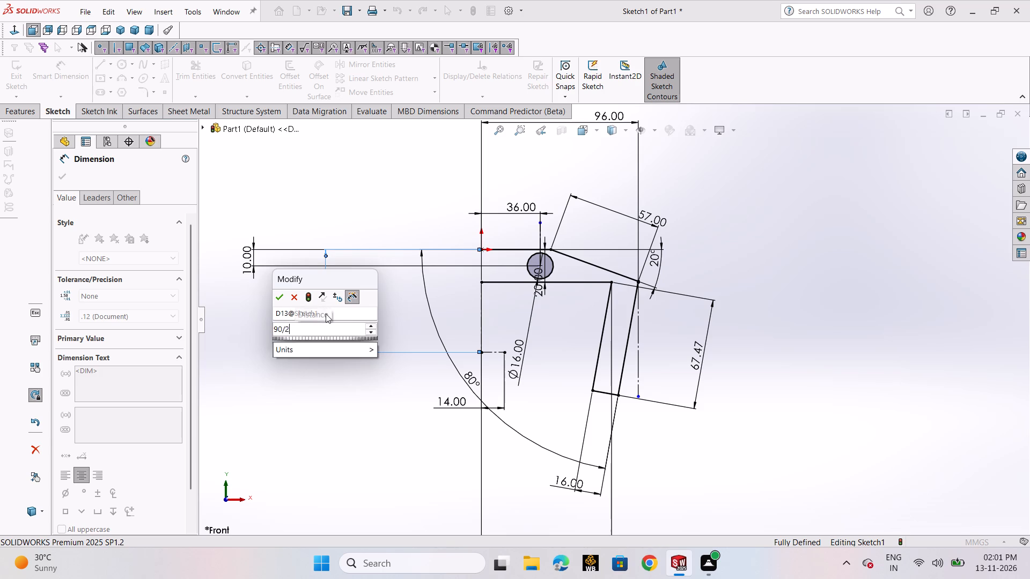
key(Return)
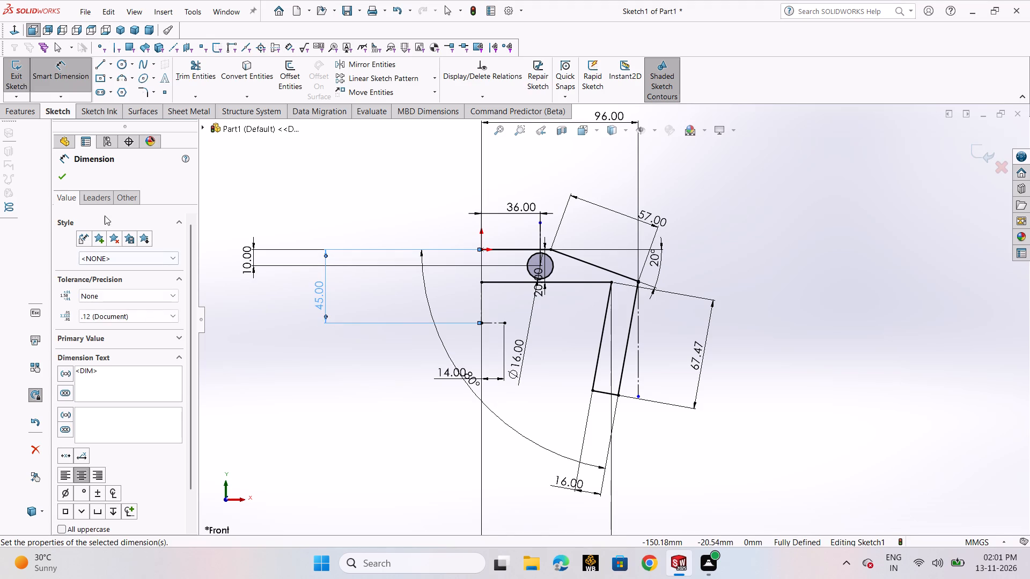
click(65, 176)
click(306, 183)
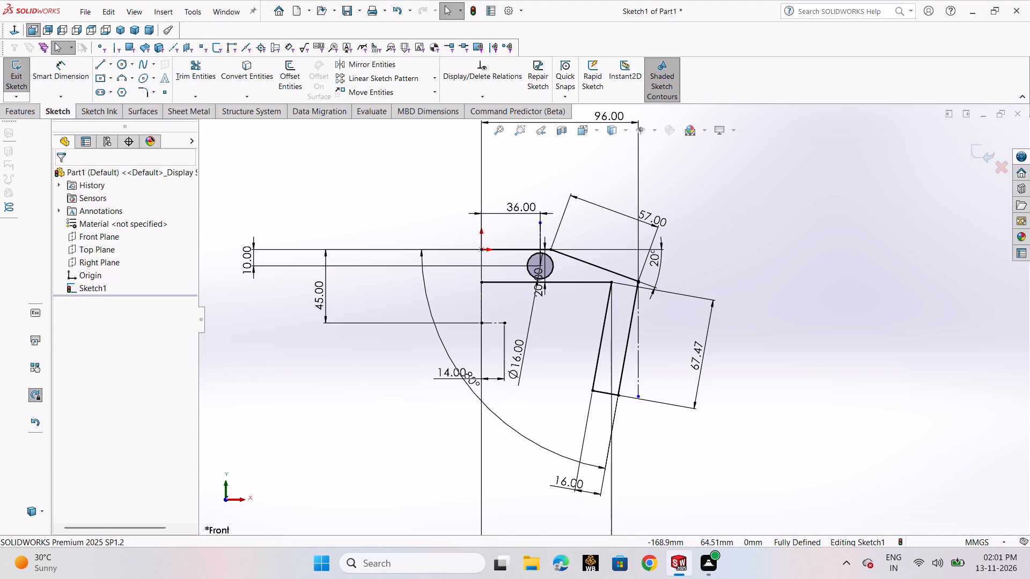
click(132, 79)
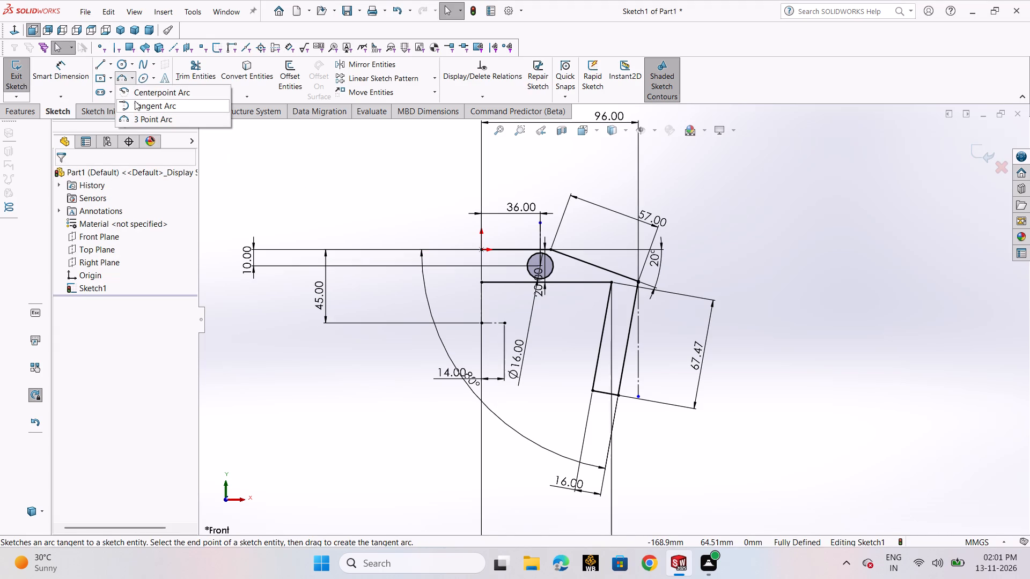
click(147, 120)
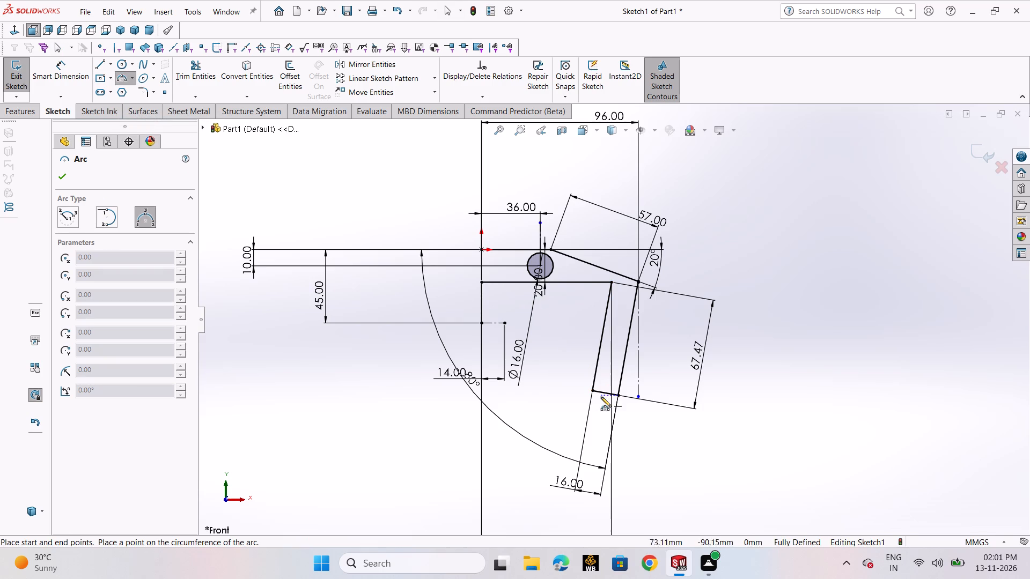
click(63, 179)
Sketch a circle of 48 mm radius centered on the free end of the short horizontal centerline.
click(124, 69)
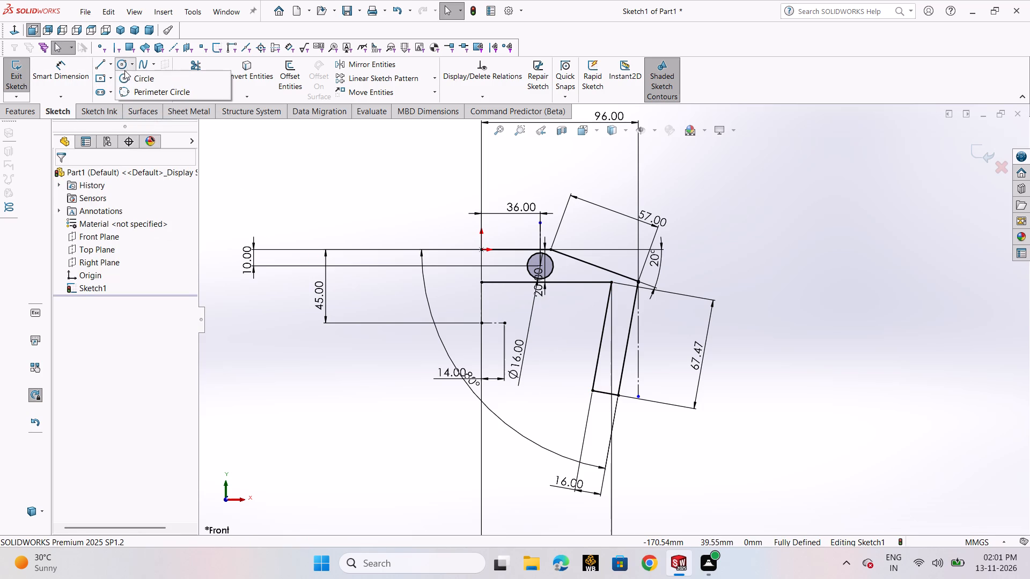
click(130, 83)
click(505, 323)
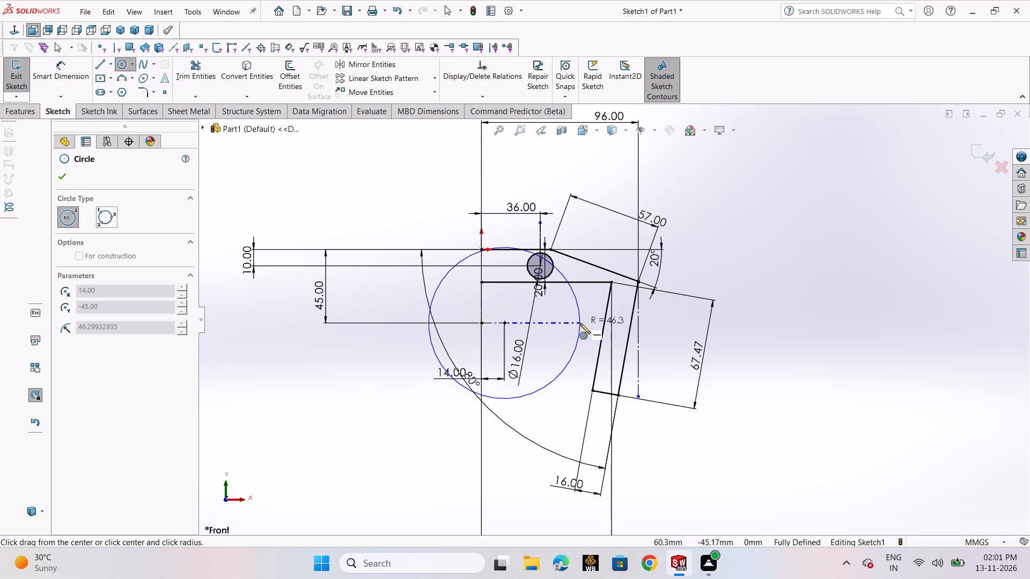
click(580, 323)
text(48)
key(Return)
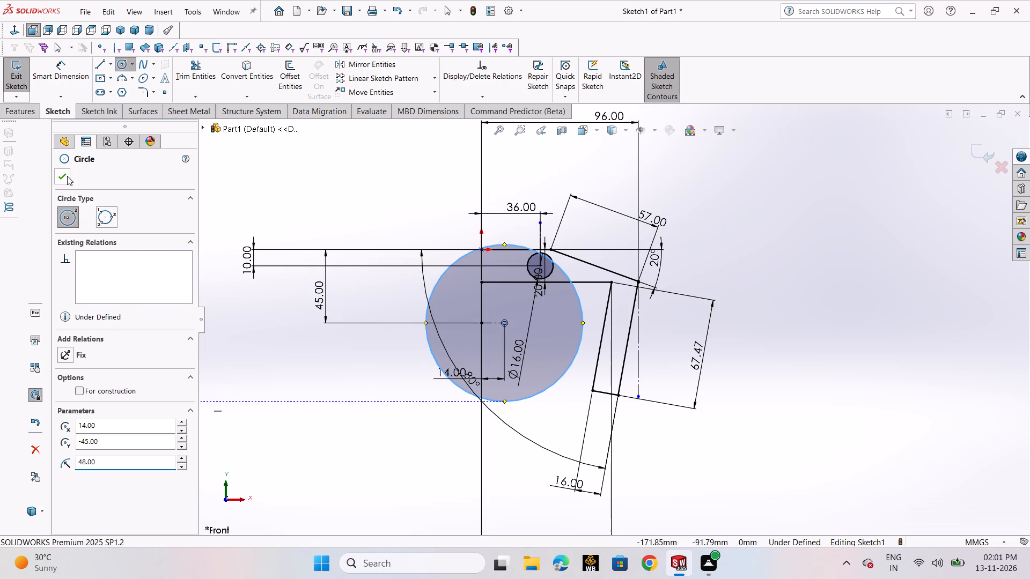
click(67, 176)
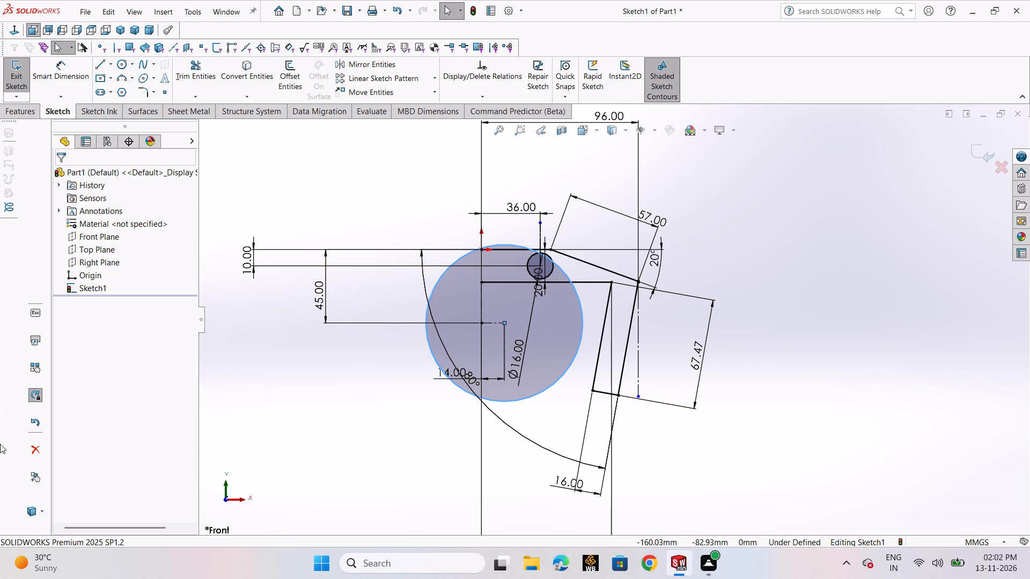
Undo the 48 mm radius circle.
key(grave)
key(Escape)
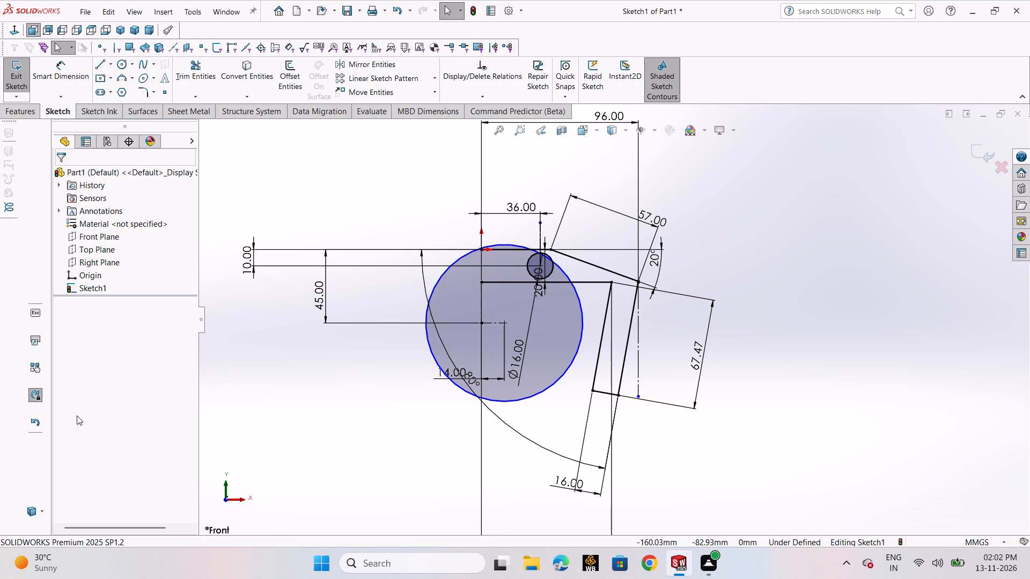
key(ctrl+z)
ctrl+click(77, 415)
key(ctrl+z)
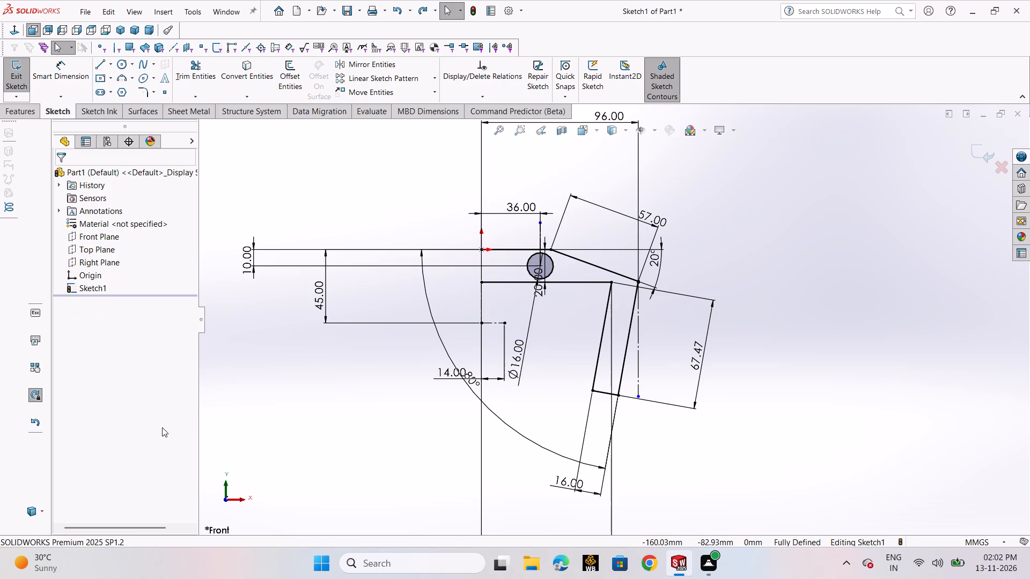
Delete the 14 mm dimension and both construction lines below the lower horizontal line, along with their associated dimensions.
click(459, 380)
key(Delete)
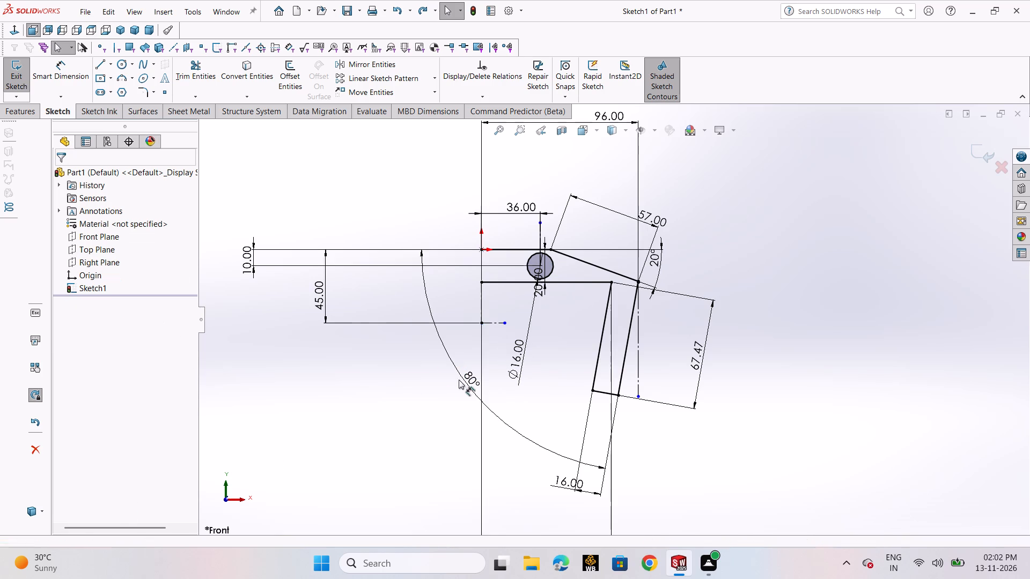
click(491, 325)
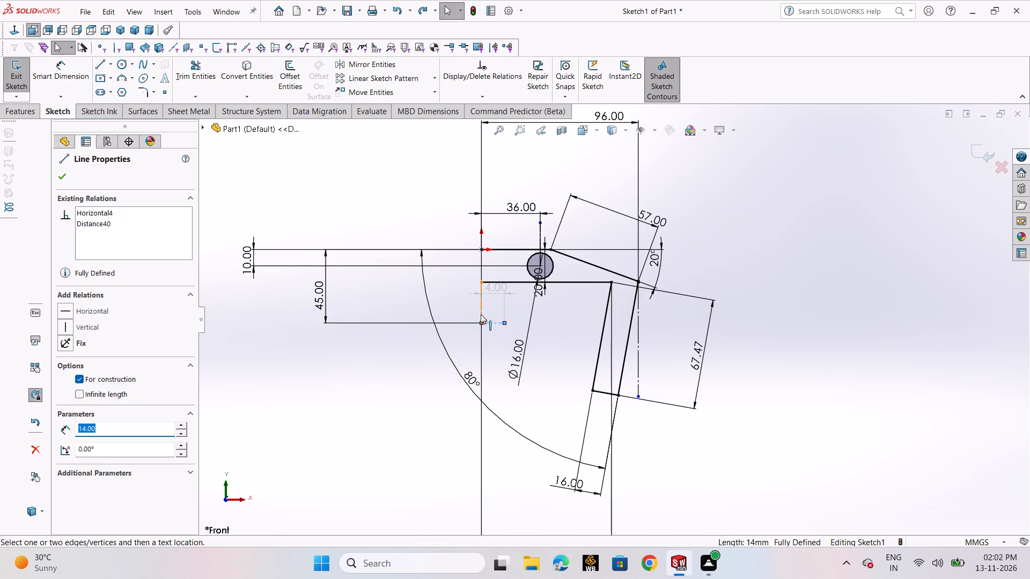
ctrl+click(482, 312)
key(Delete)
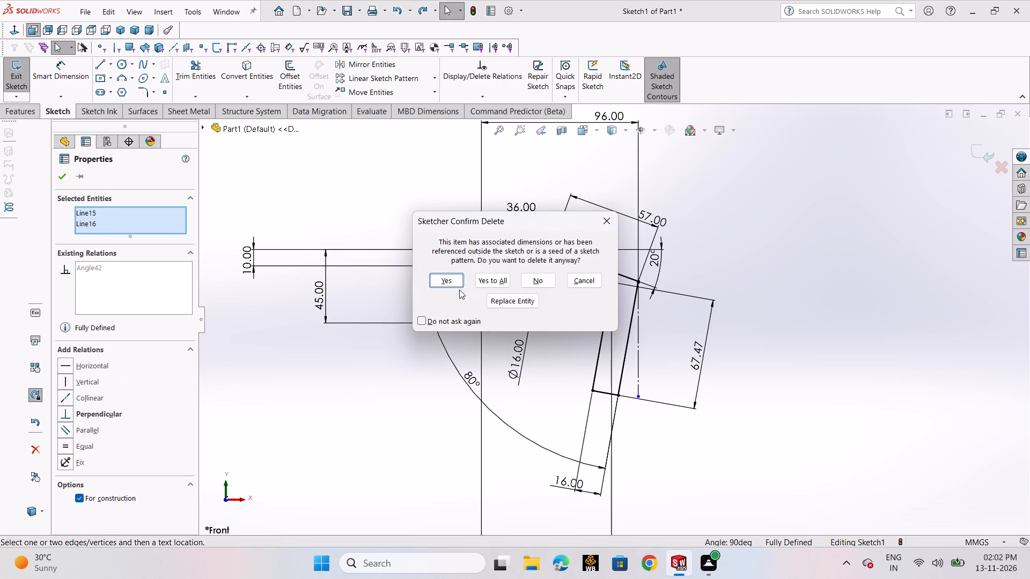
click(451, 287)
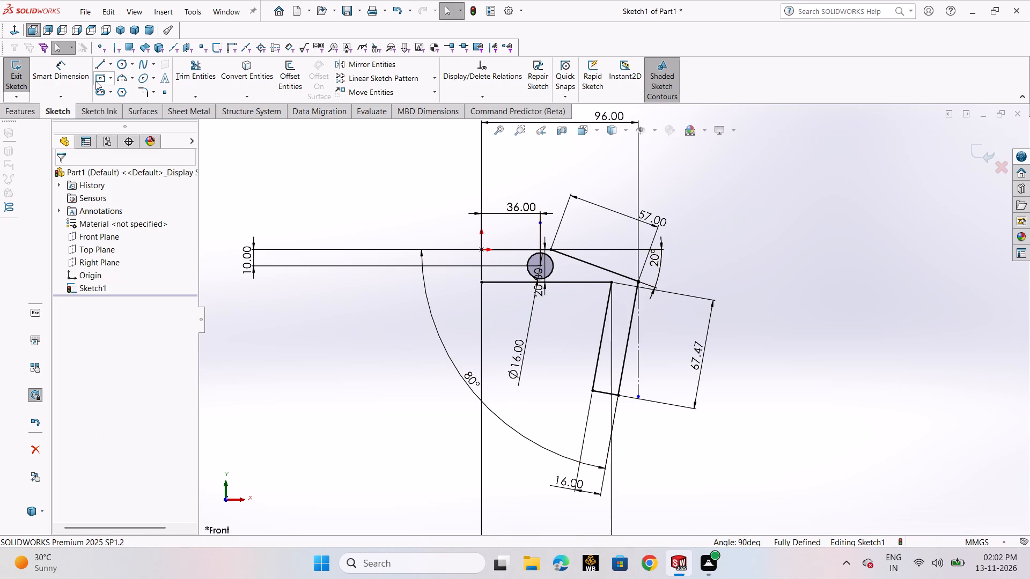
Sketch a perimeter circle tangent to the leg's inner line and the lower horizontal line, with a 48 mm radius.
click(131, 66)
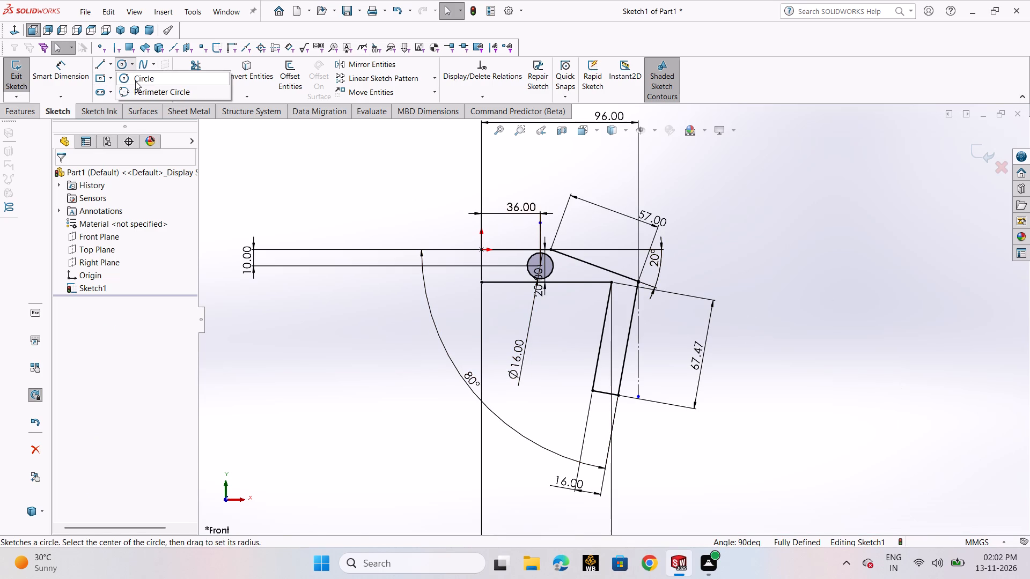
click(138, 87)
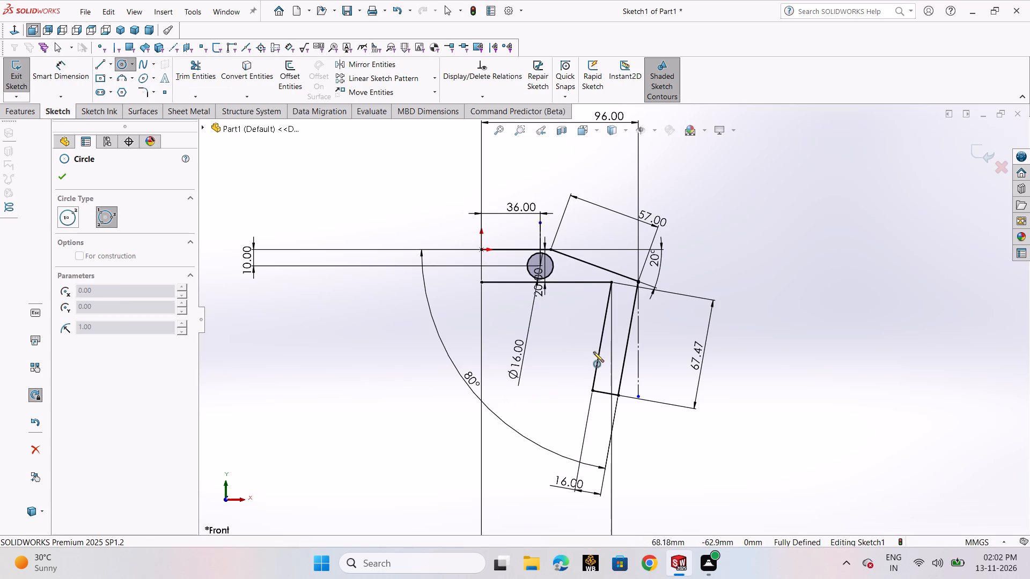
click(598, 346)
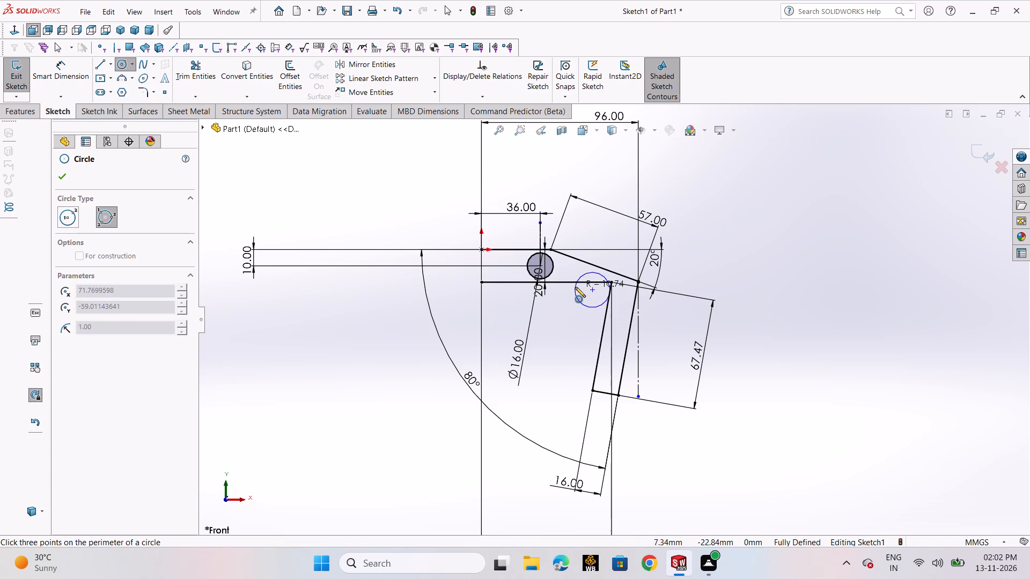
click(573, 283)
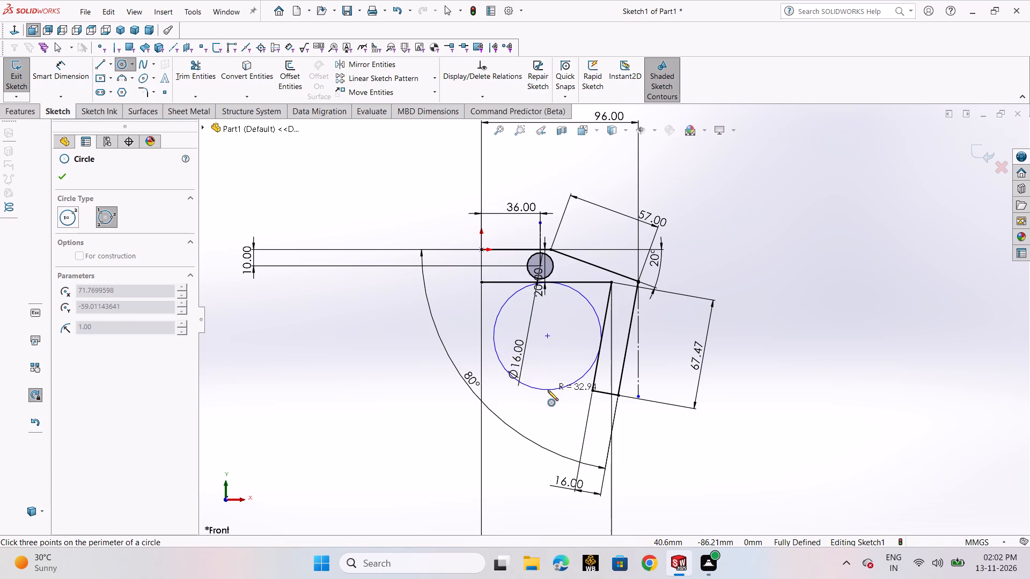
click(547, 434)
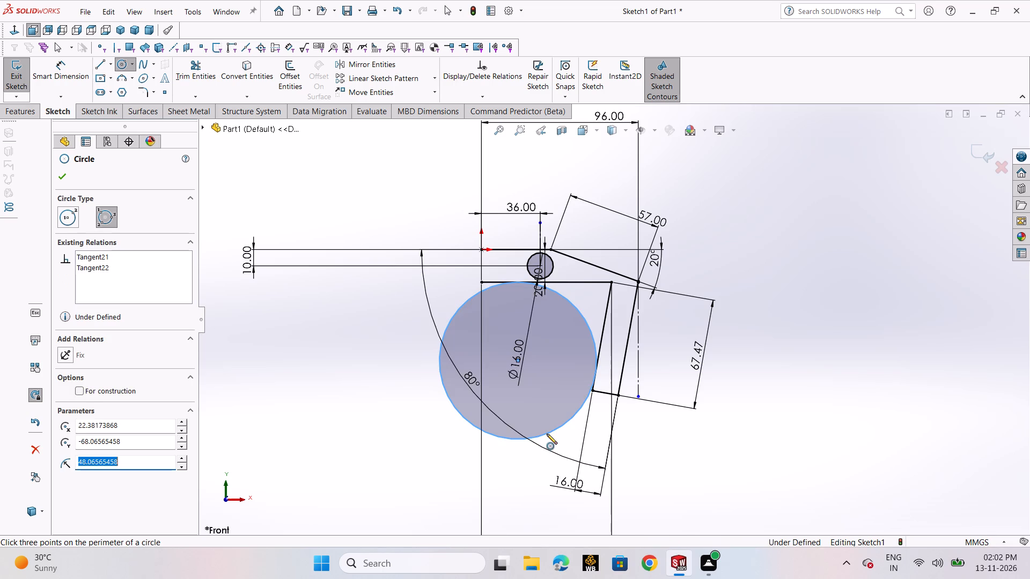
text(48)
key(Return)
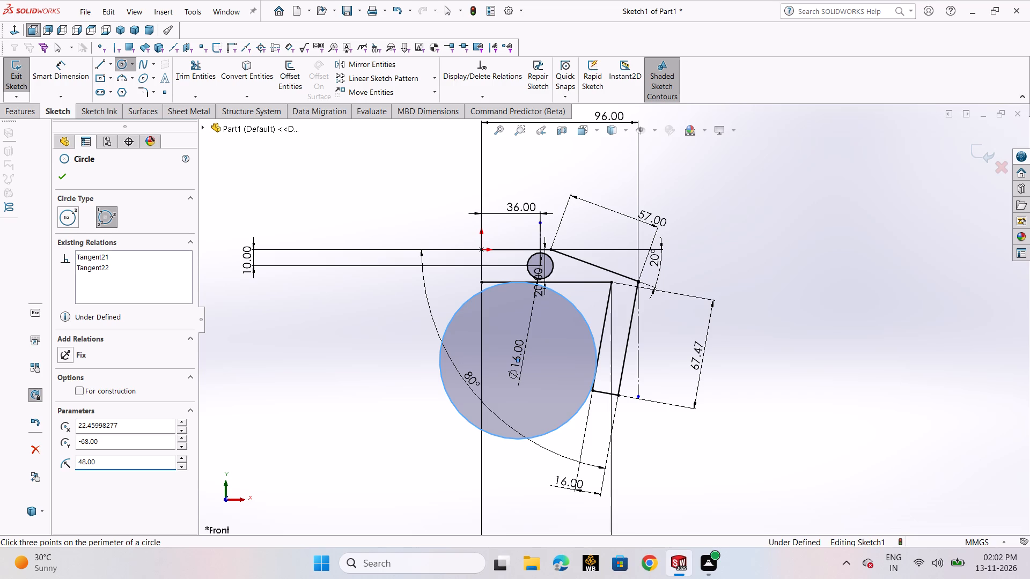
Dimension the large tangent circle's diameter and set it to 96 mm, twice the 48 mm radius.
click(83, 80)
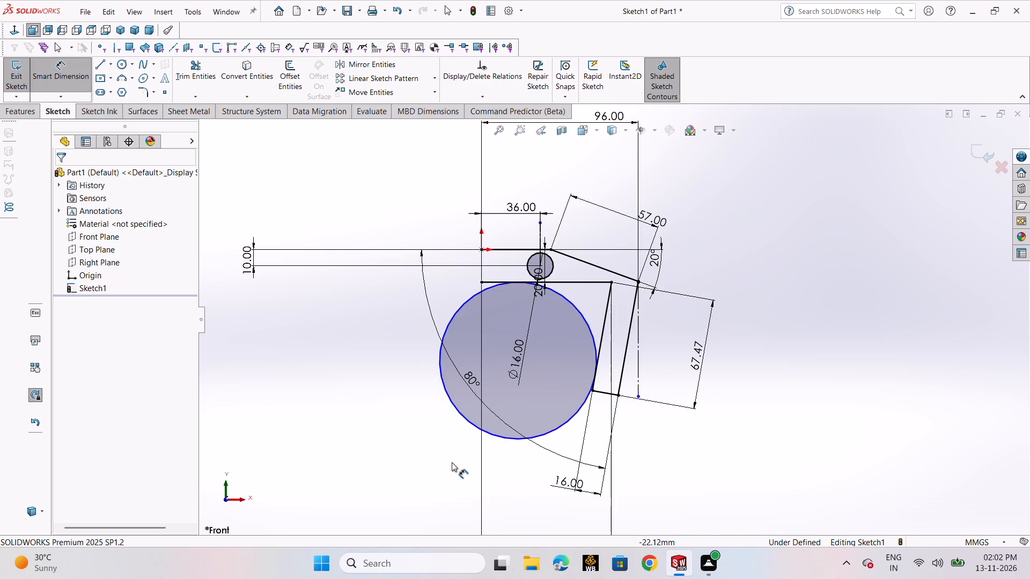
click(469, 424)
click(403, 440)
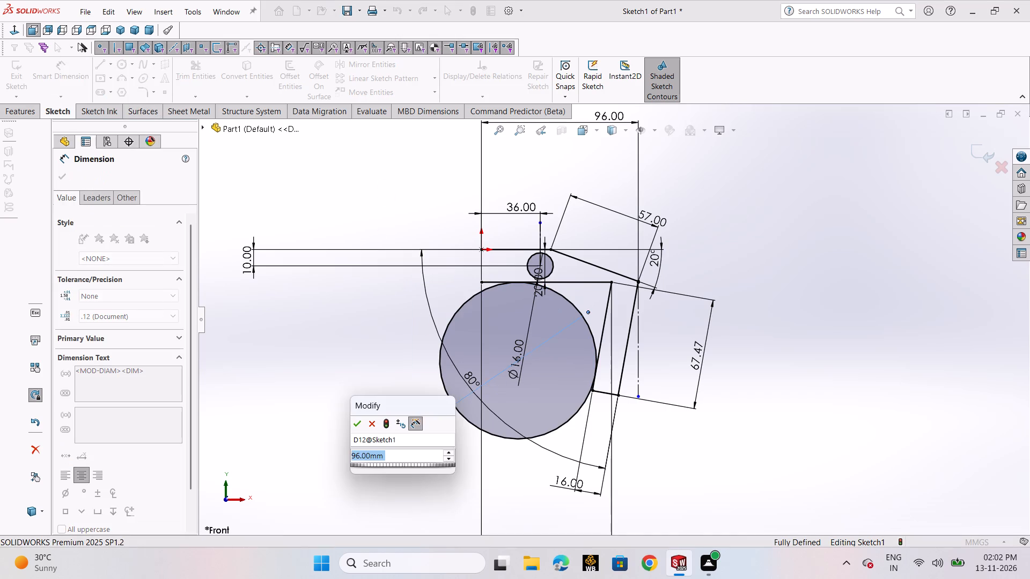
text(48)
key(Return)
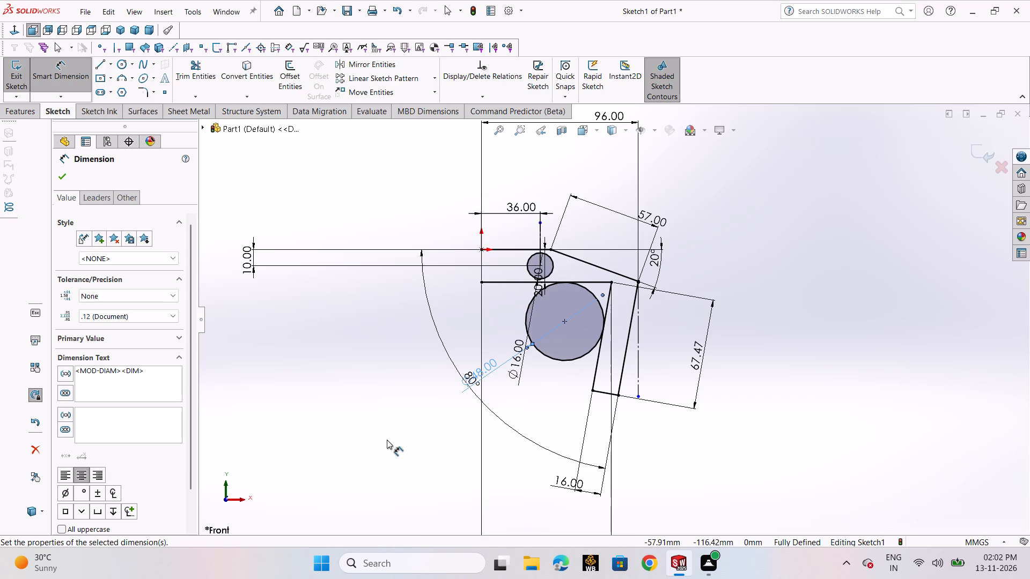
double_click(487, 370)
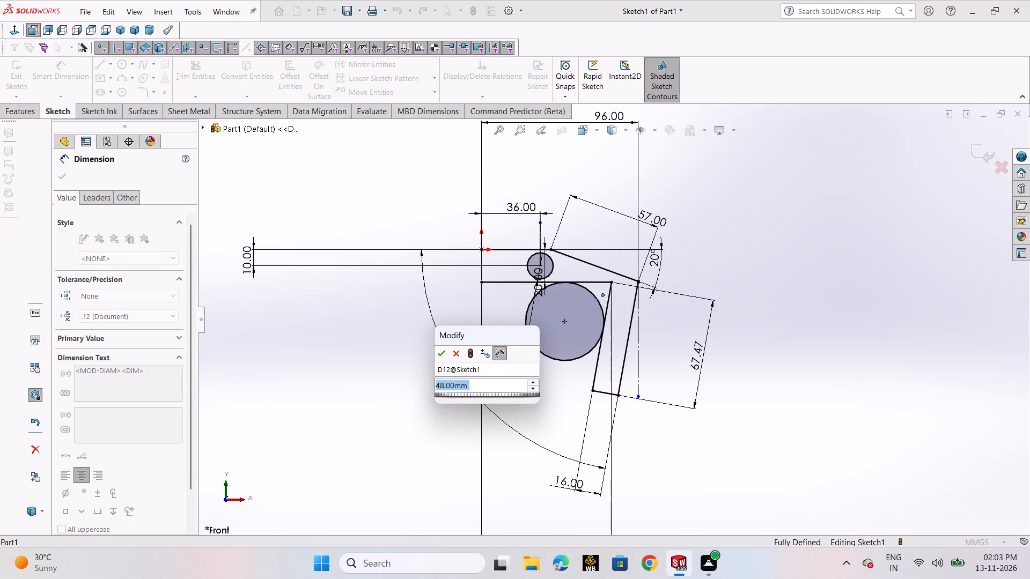
key(4)
key(8)
text(*2)
key(Return)
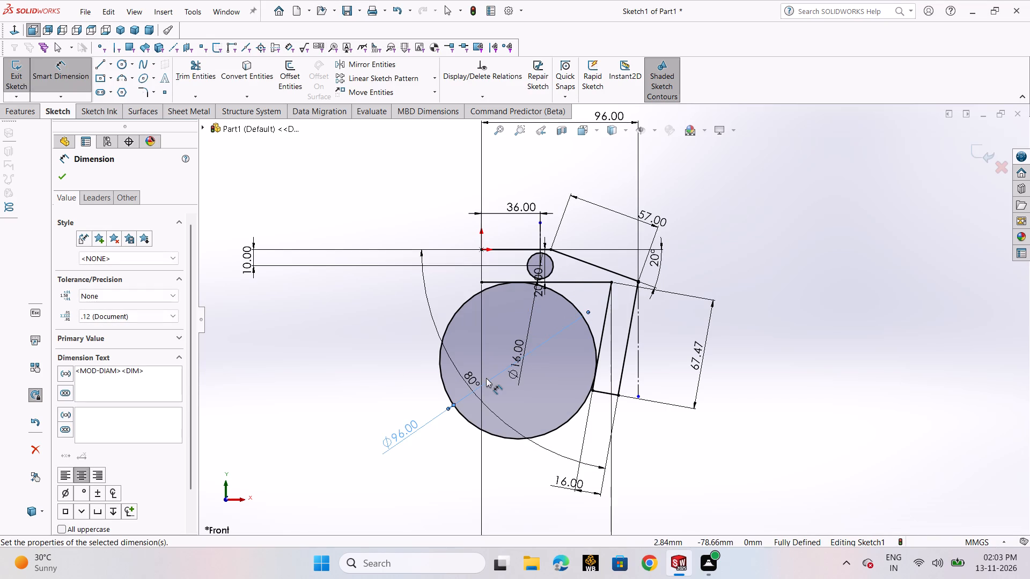
click(67, 181)
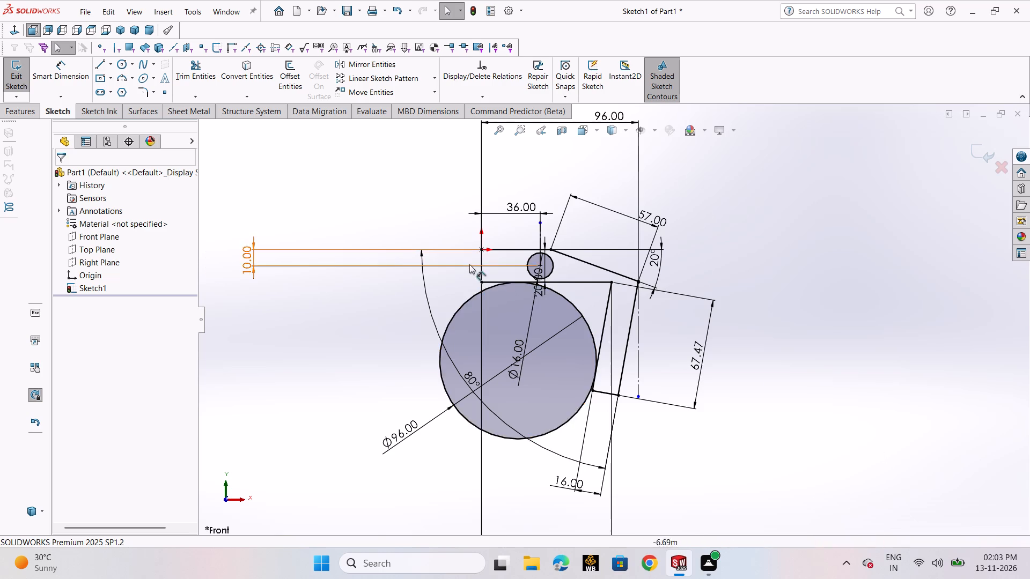
Move the 20 mm dimension clear of the small circle and the circle's diameter dimension outside the profile, above its upper edge.
scroll(469, 264, down, 2)
scroll(599, 263, down, 3)
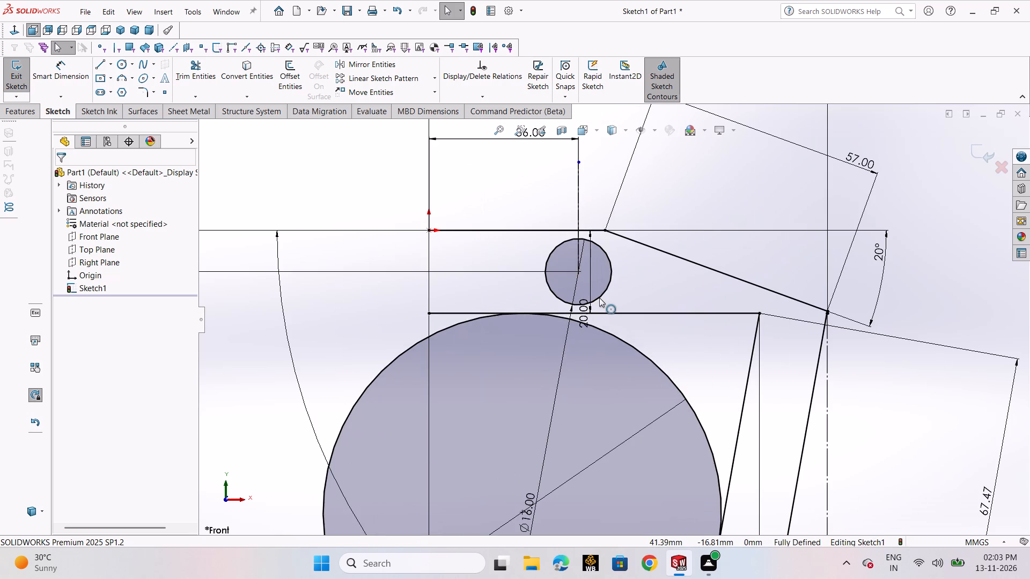
scroll(466, 284, up, 7)
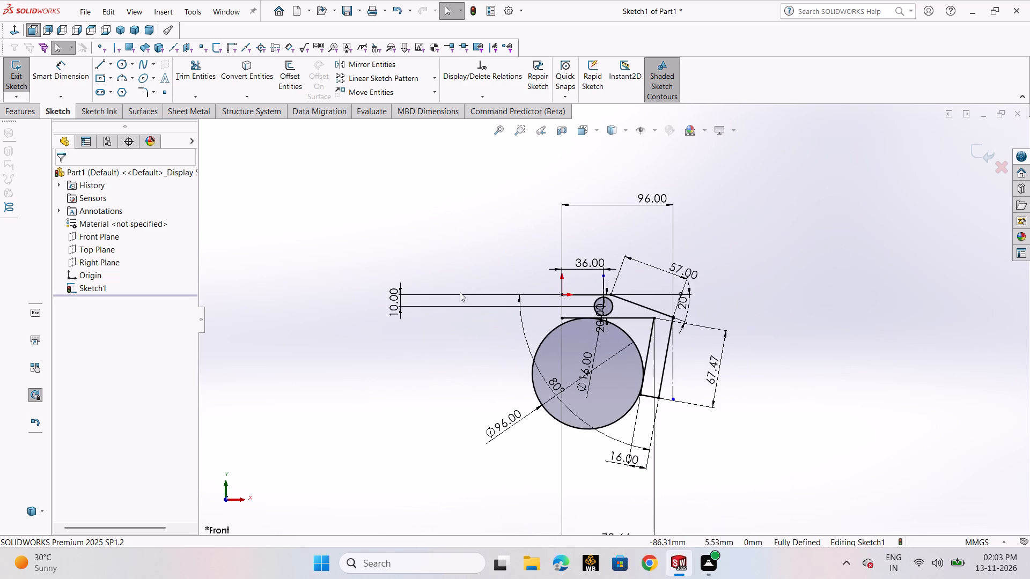
scroll(612, 300, down, 3)
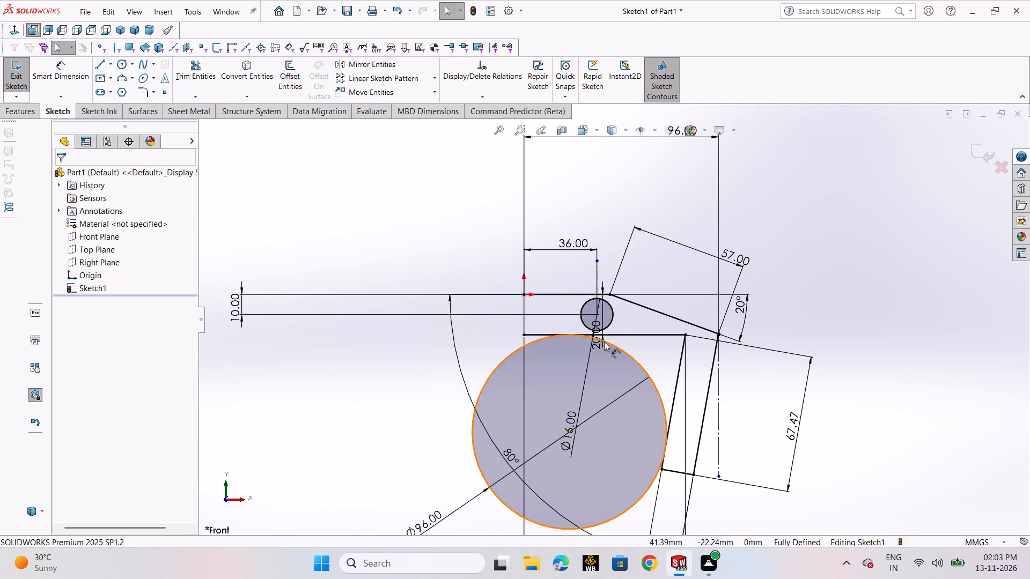
drag(601, 344, 623, 354)
click(404, 401)
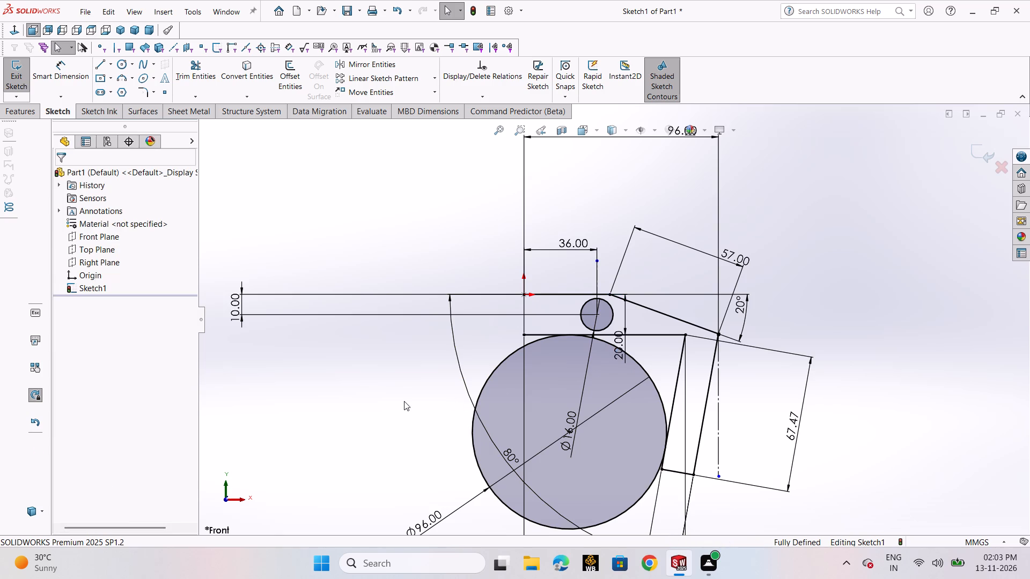
drag(573, 416, 457, 227)
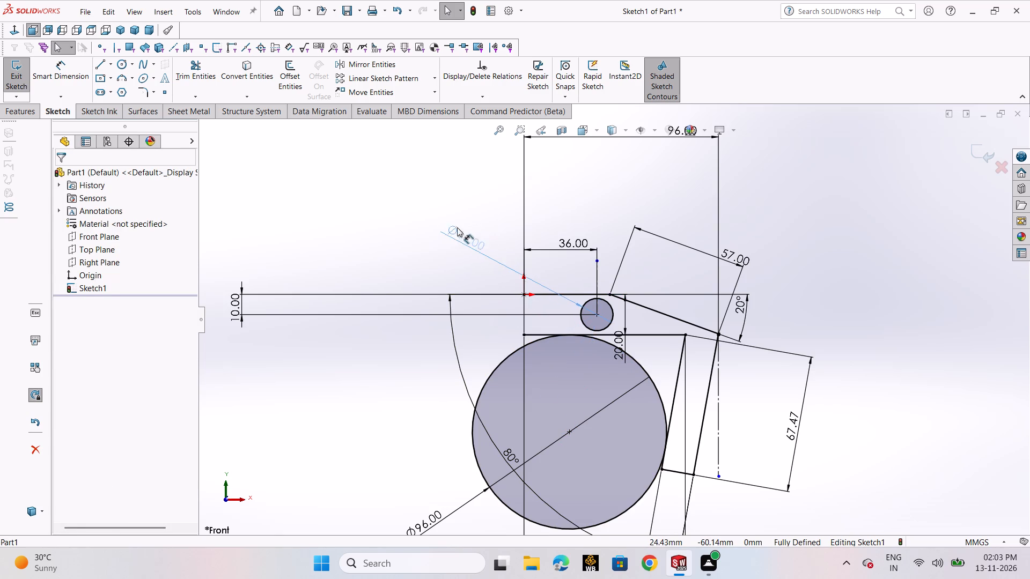
drag(457, 227, 458, 227)
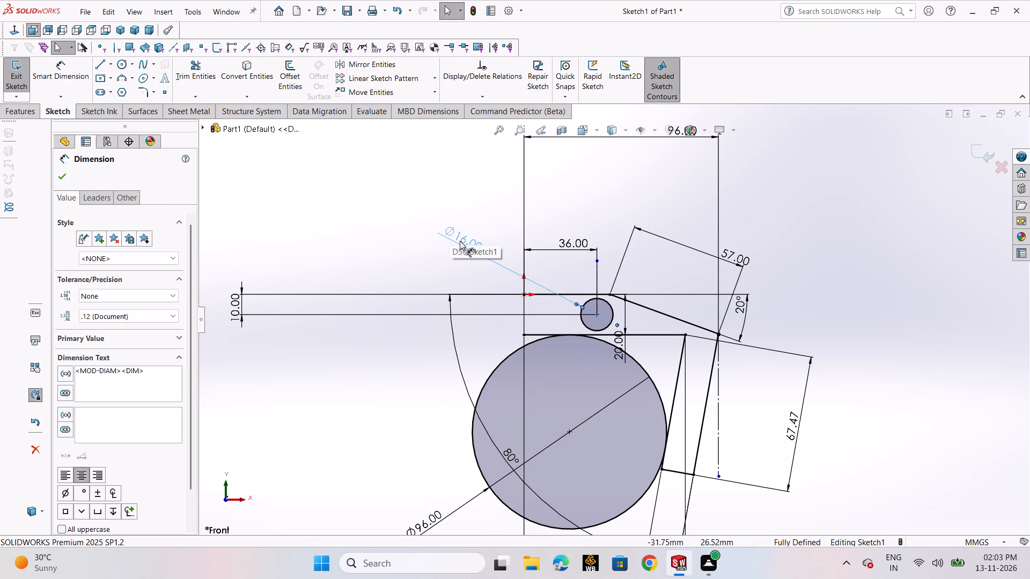
Set the small circle's diameter to 7 mm.
double_click(460, 241)
key(7)
key(Return)
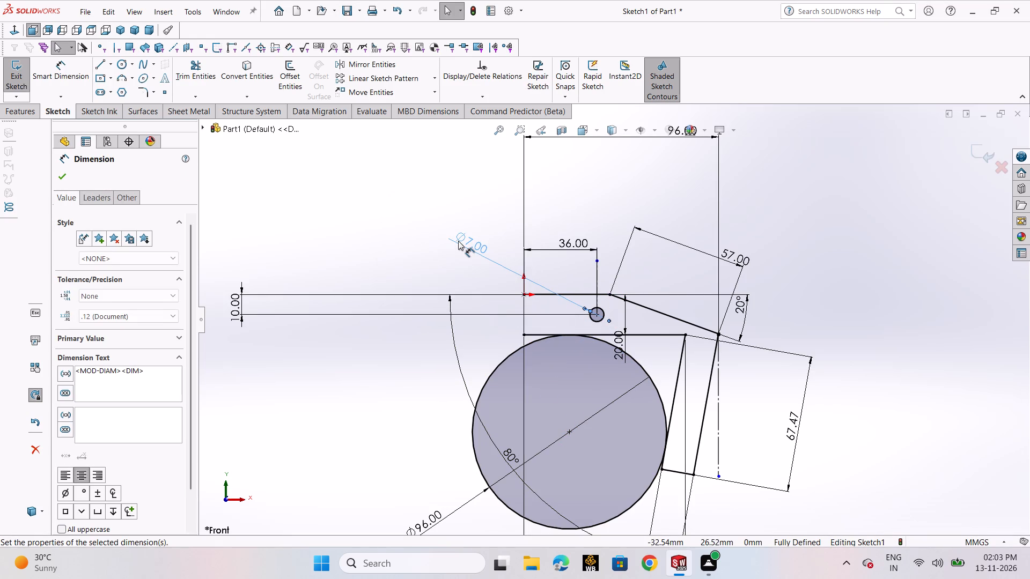
click(64, 176)
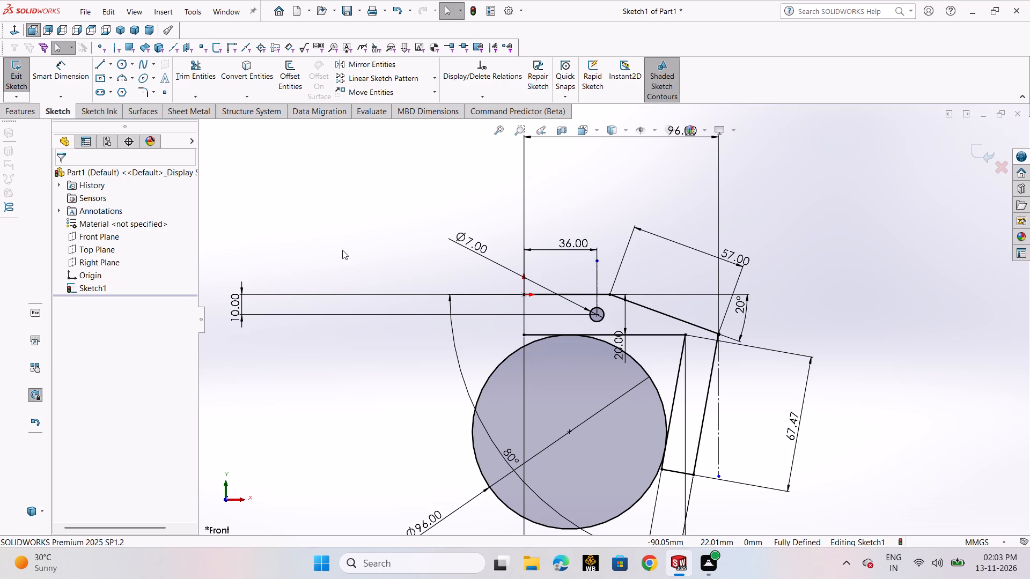
click(406, 265)
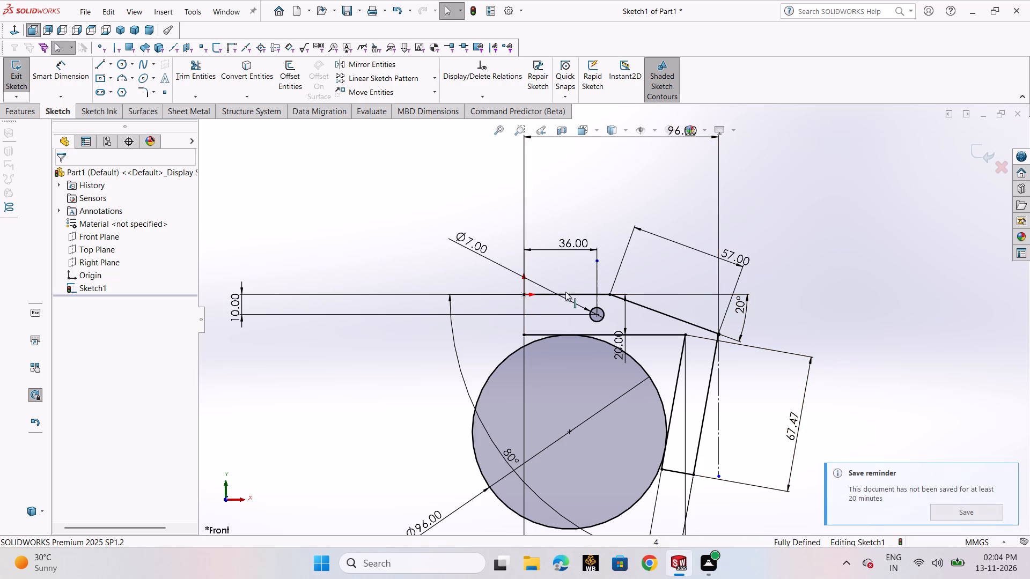
Trim the lower horizontal line, the leg's inner line and the large circle to their tangent points, keeping only the inner corner arc.
click(192, 76)
drag(635, 326, 661, 348)
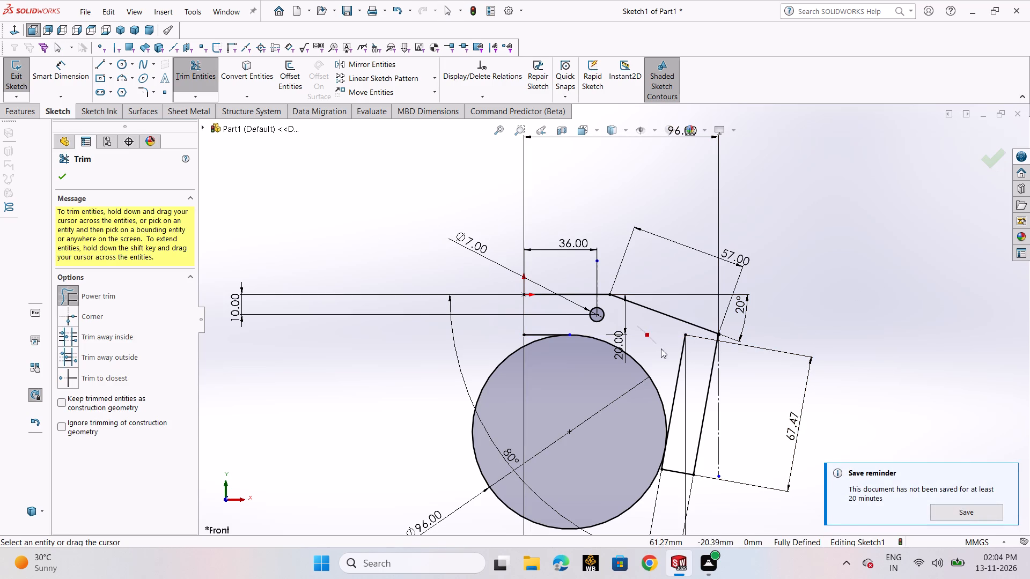
drag(661, 348, 680, 375)
scroll(678, 374, up, 4)
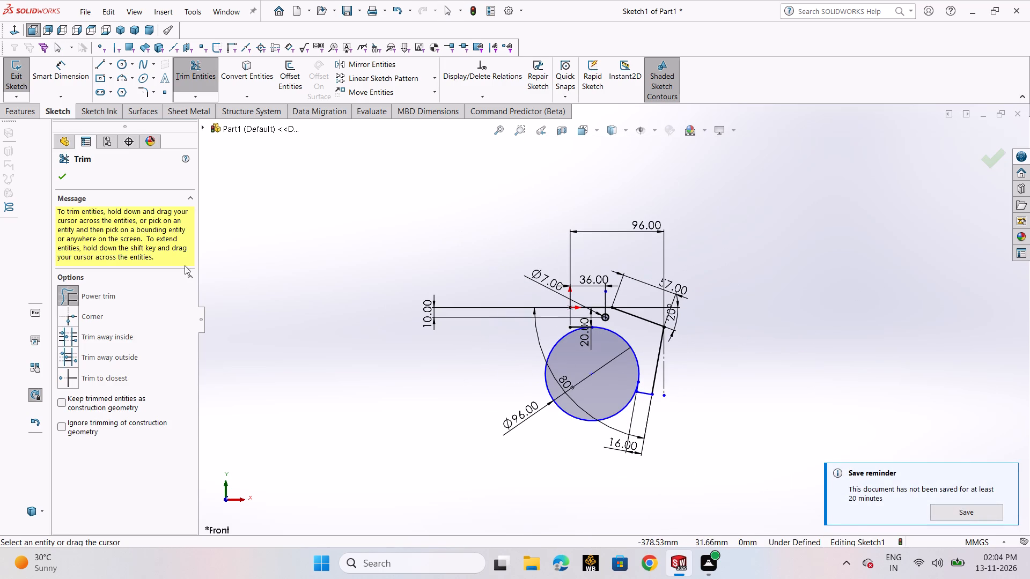
drag(521, 360, 562, 397)
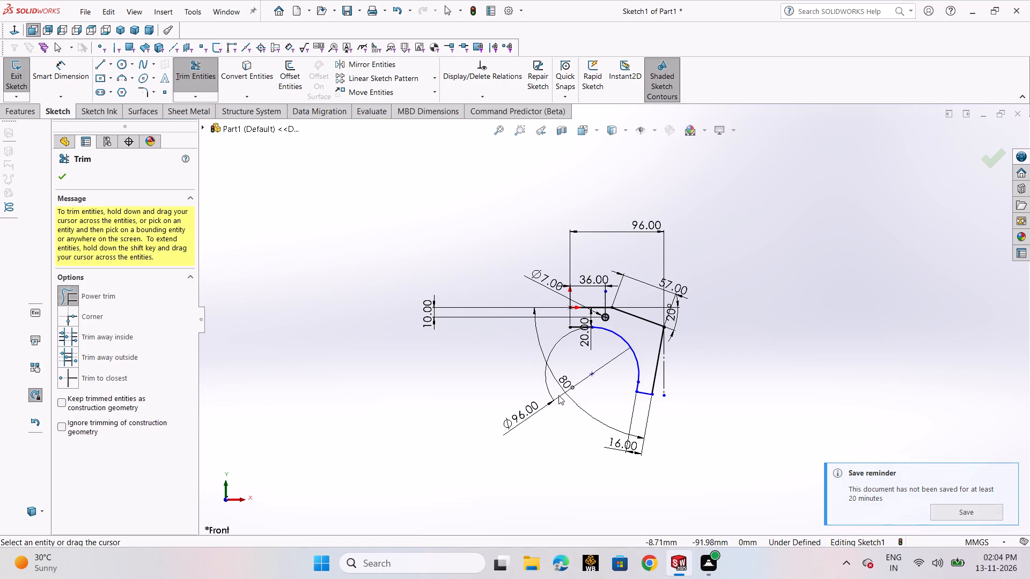
click(66, 177)
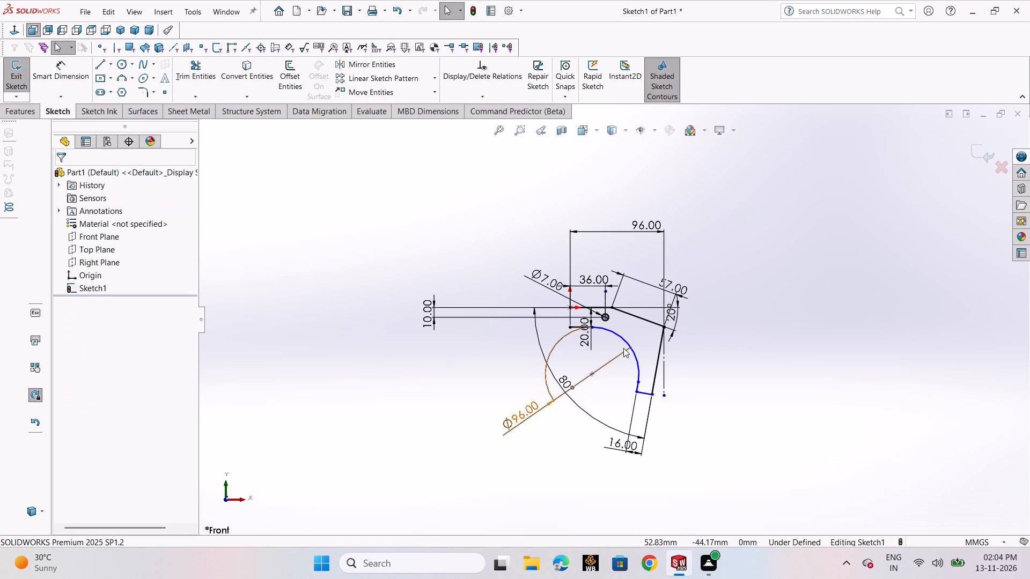
Close the profile's open end with a 20 mm vertical line from the origin to the lower horizontal line's endpoint.
scroll(624, 348, down, 3)
scroll(601, 311, down, 4)
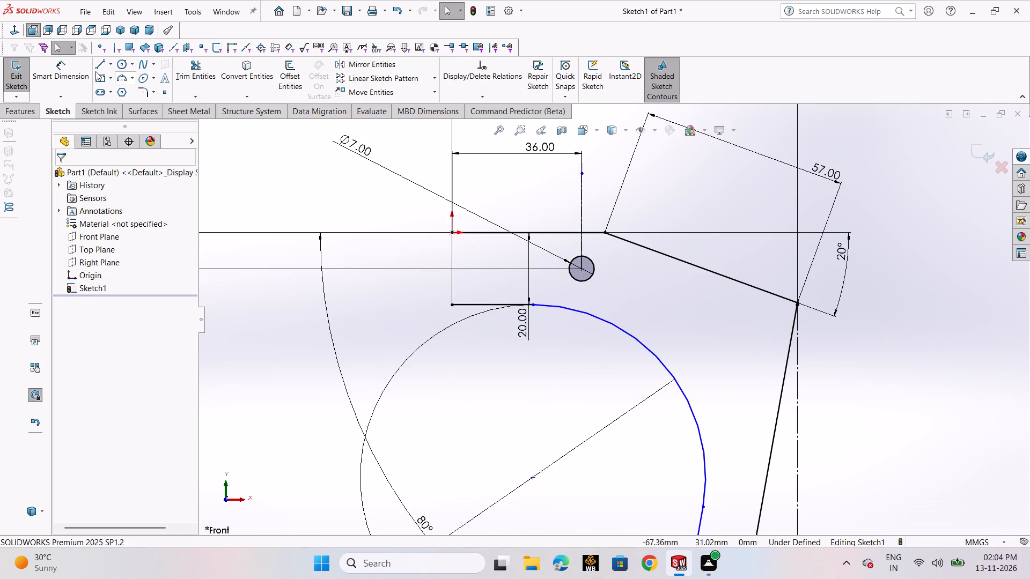
click(98, 62)
click(115, 81)
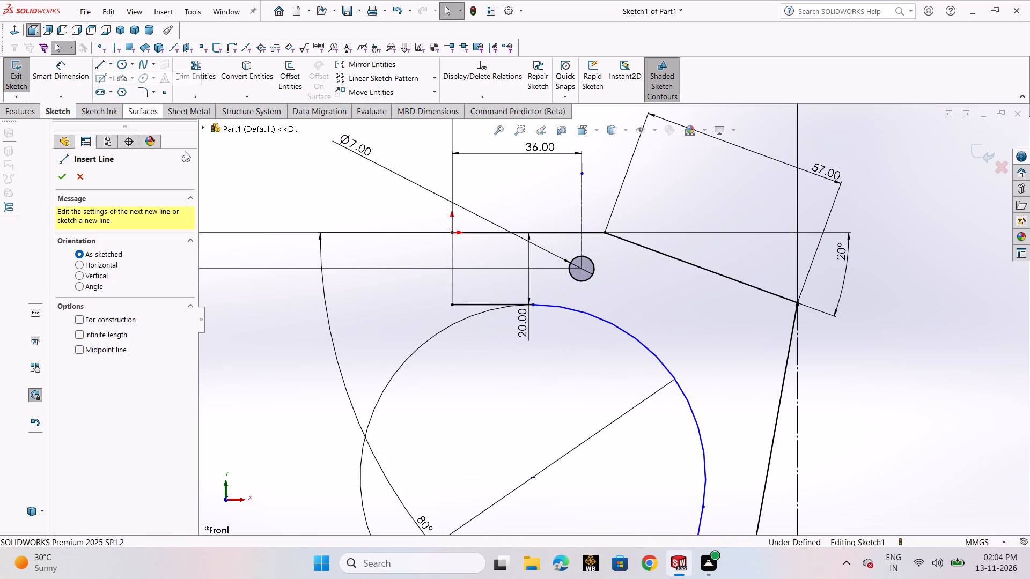
click(452, 235)
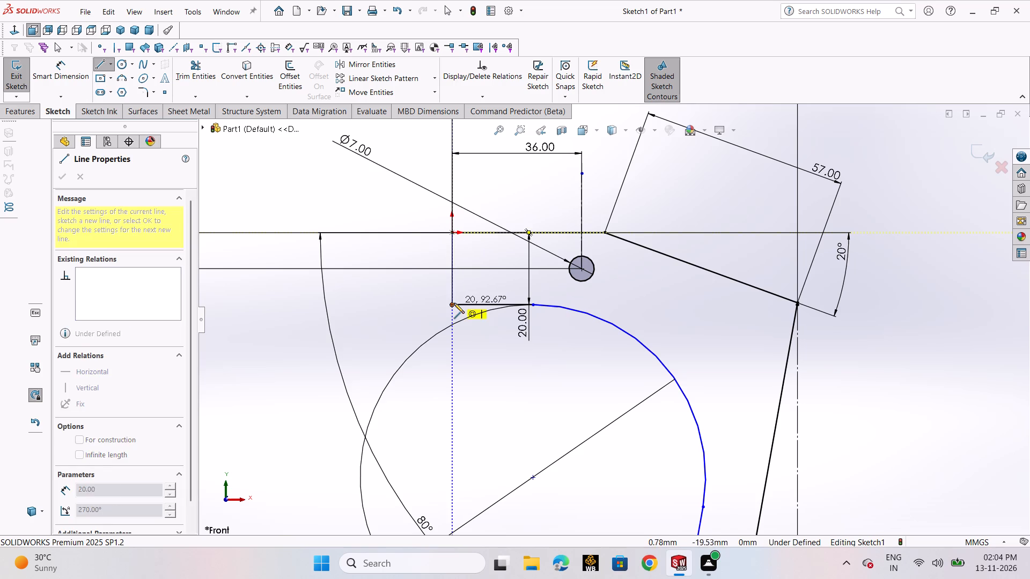
click(453, 303)
right_click(453, 303)
click(474, 313)
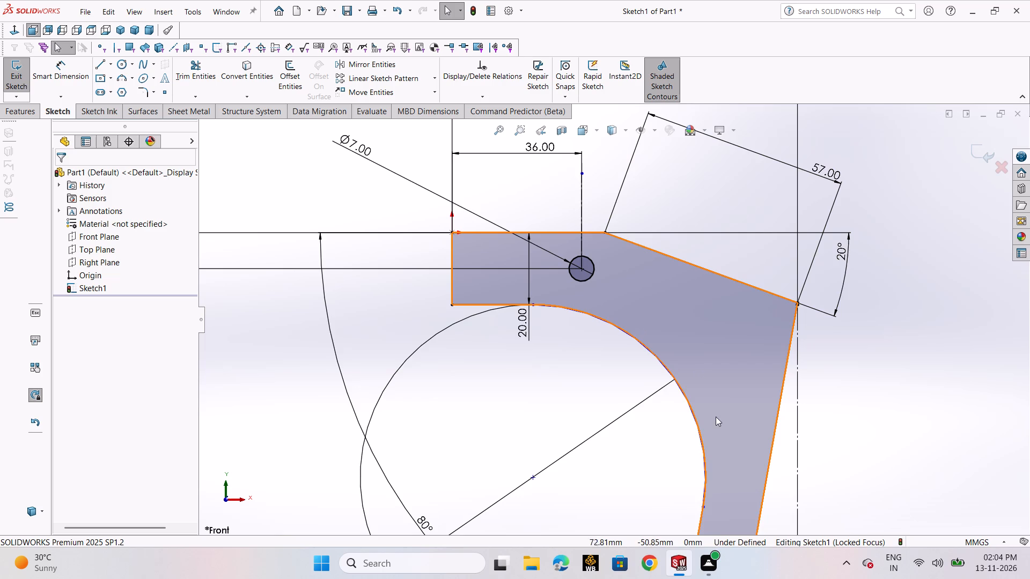
Sketch a 3 Point Arc bulging outward between the ends of the leg's outer line, with a 135 mm radius.
scroll(713, 417, up, 7)
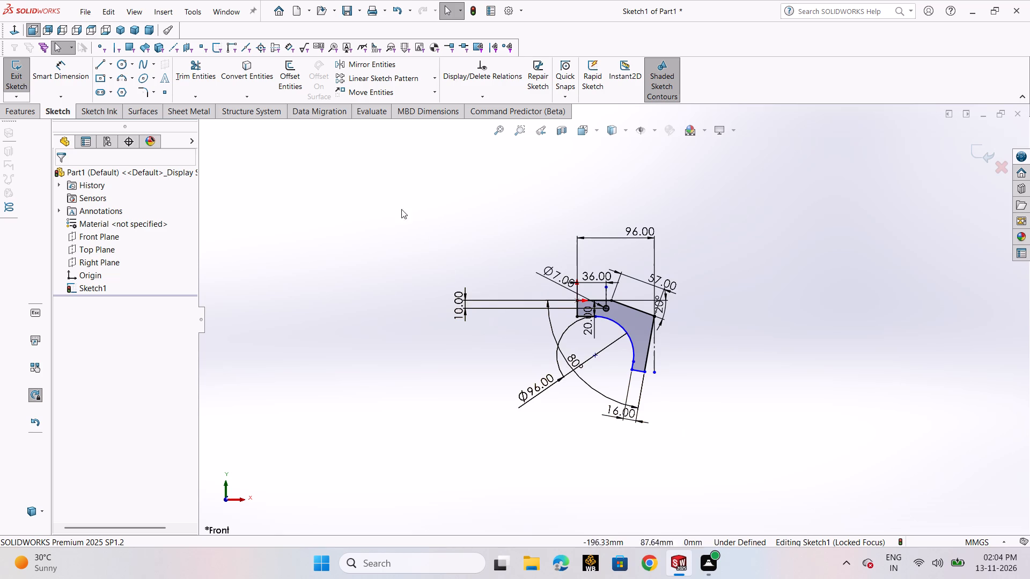
click(119, 78)
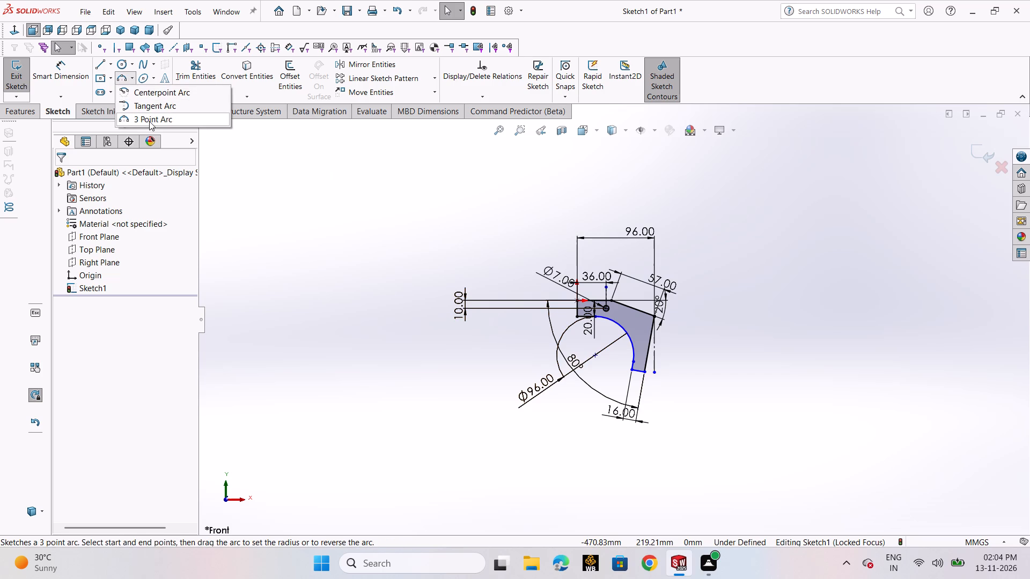
click(149, 121)
scroll(663, 375, down, 4)
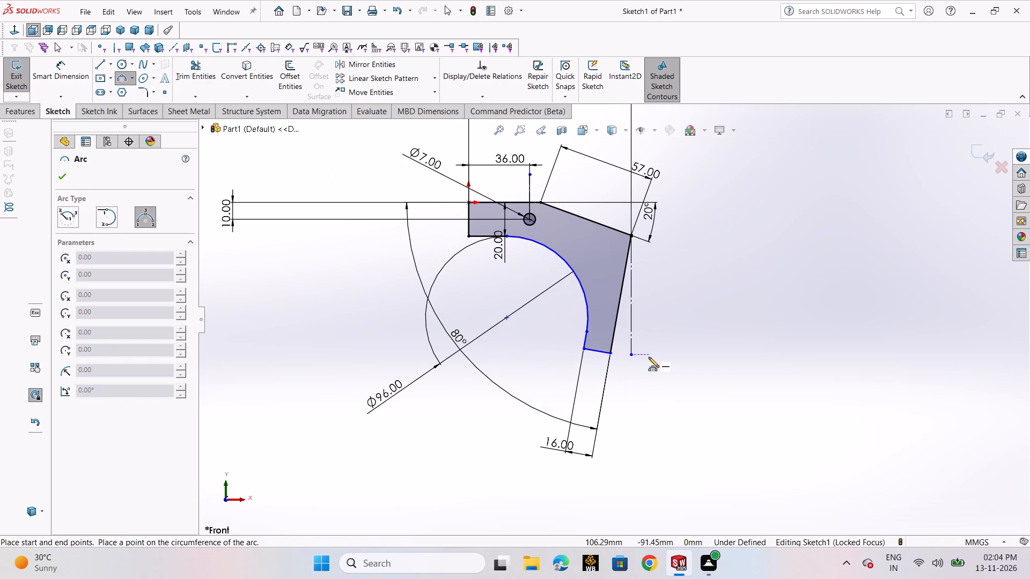
click(613, 353)
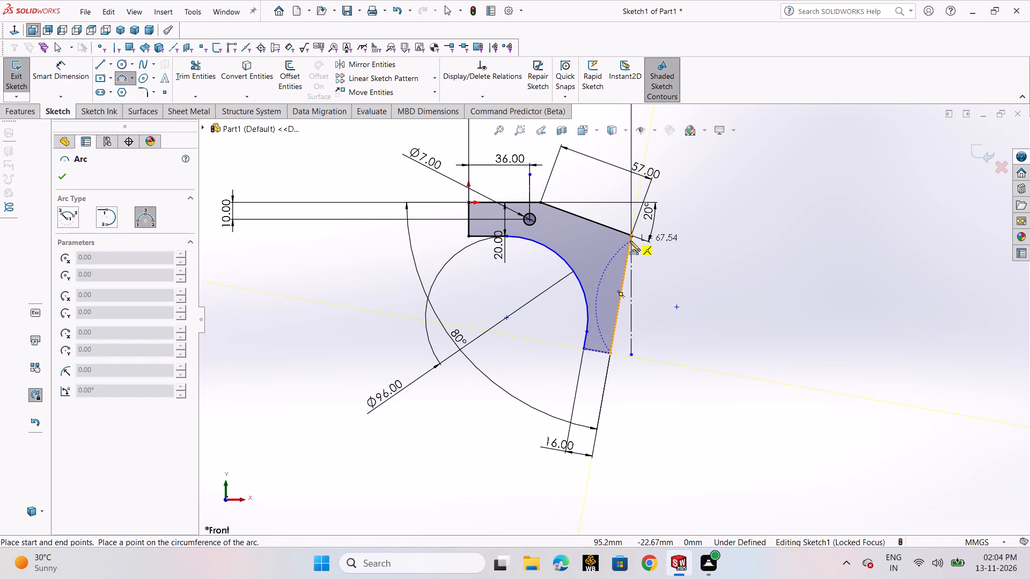
click(630, 239)
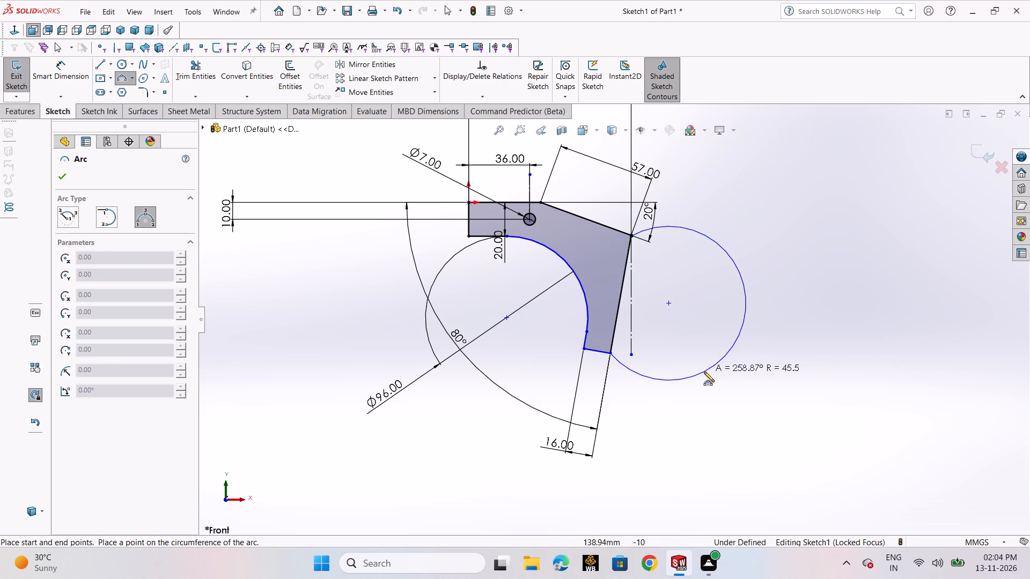
scroll(636, 325, down, 4)
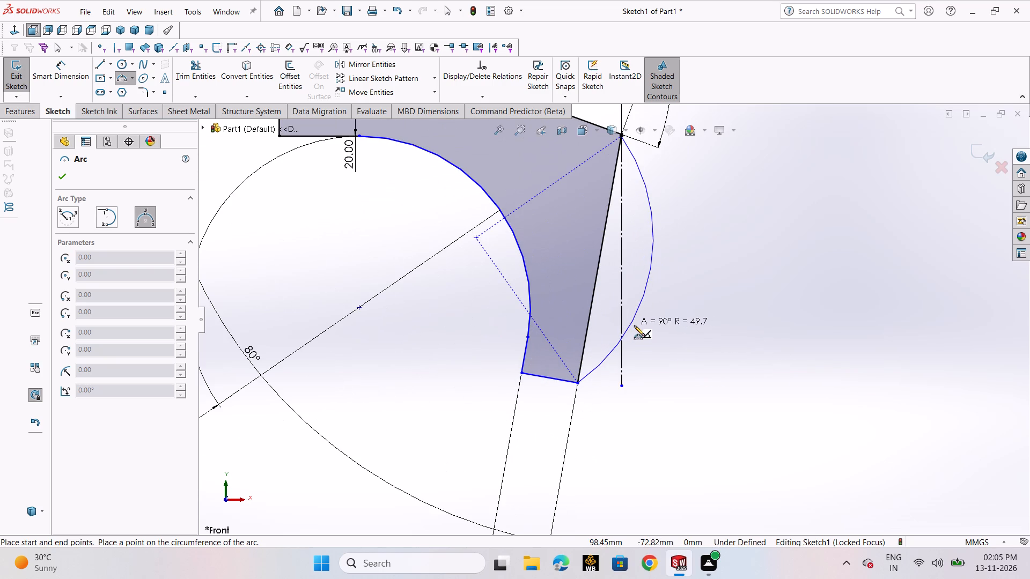
click(602, 304)
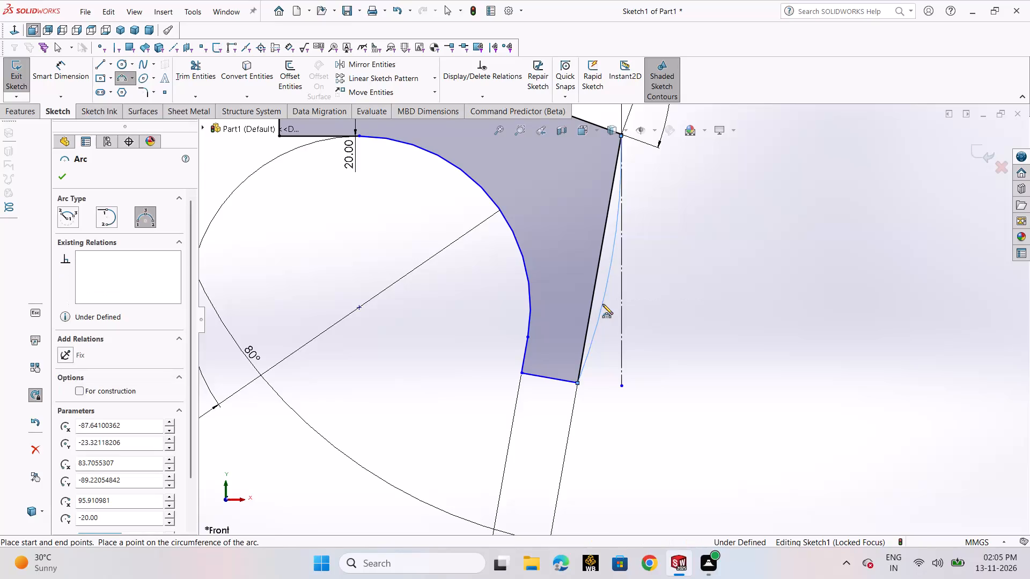
text(135)
key(Return)
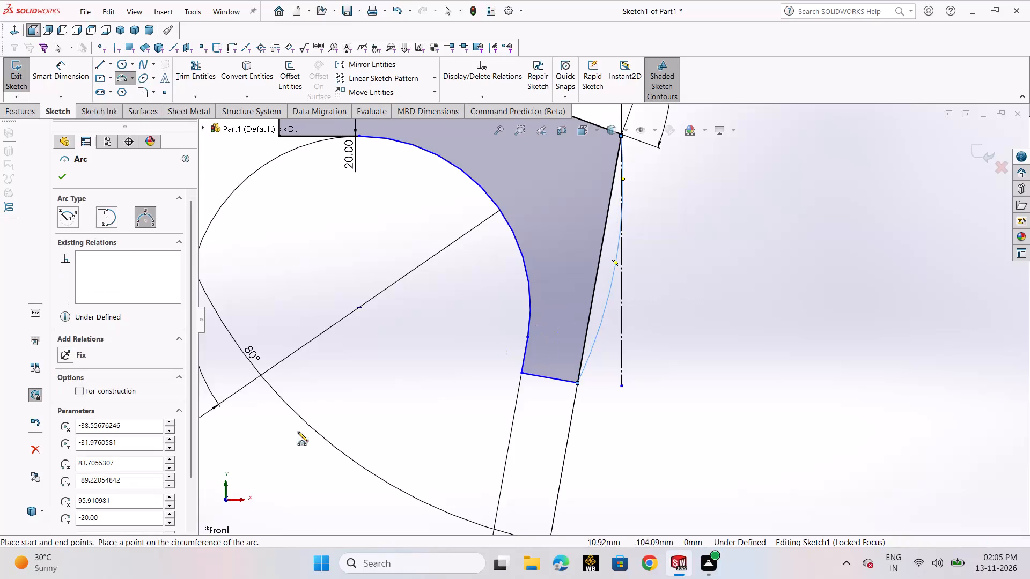
right_click(292, 269)
click(316, 275)
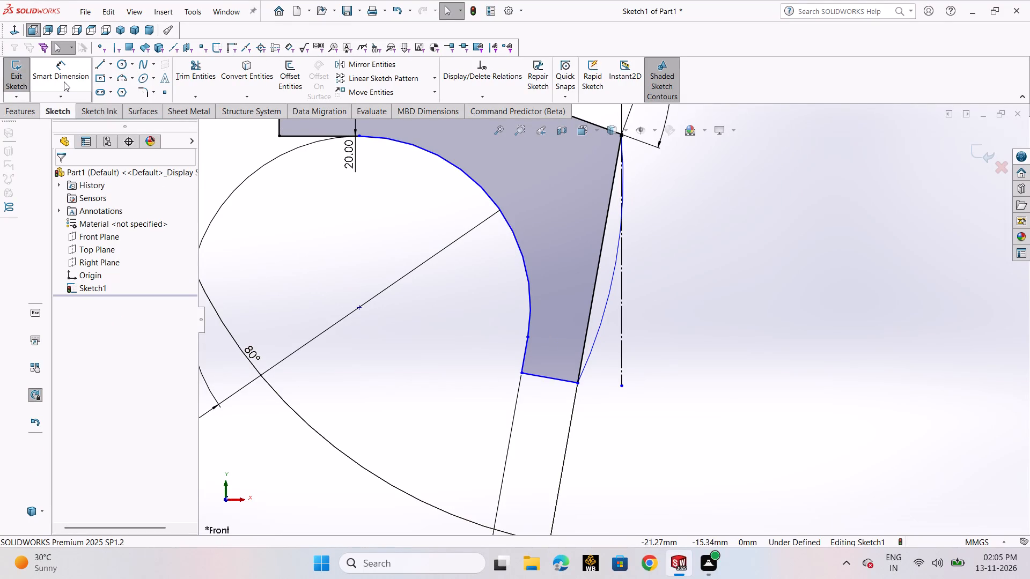
Add a 135 mm radius dimension to the arc outside the leg.
click(58, 79)
click(610, 273)
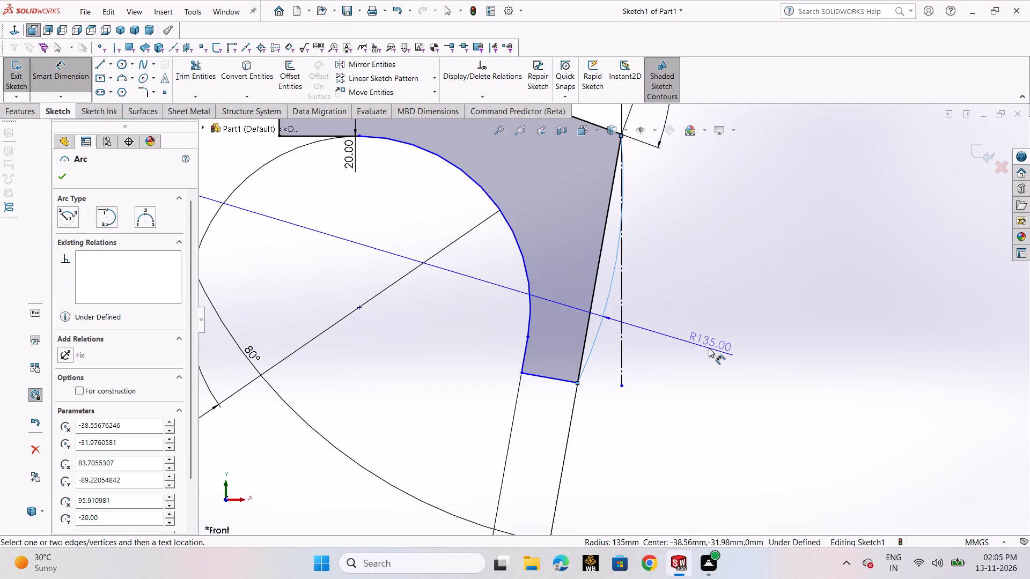
click(709, 348)
key(Return)
scroll(709, 348, up, 2)
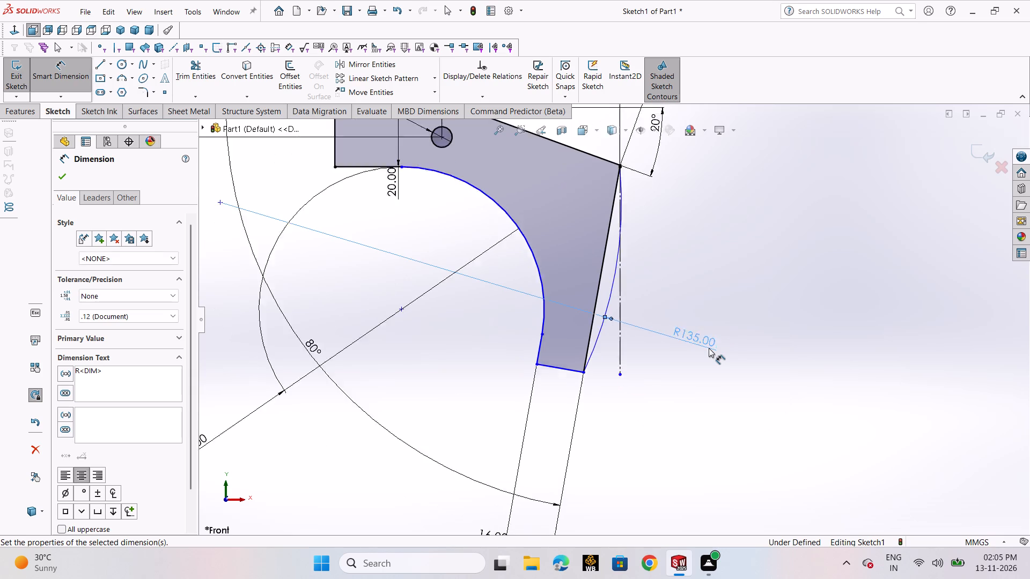
scroll(709, 348, up, 3)
click(65, 178)
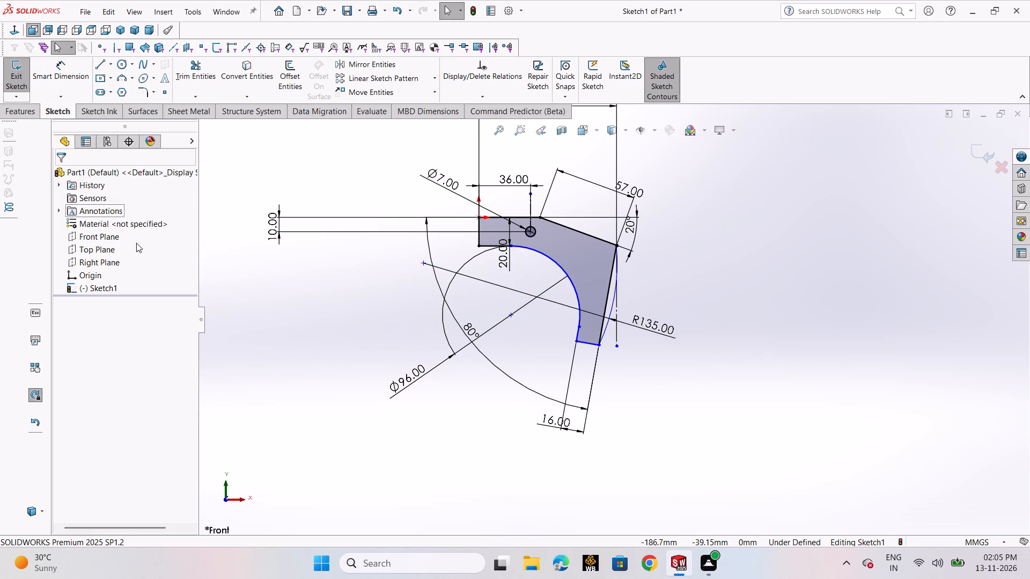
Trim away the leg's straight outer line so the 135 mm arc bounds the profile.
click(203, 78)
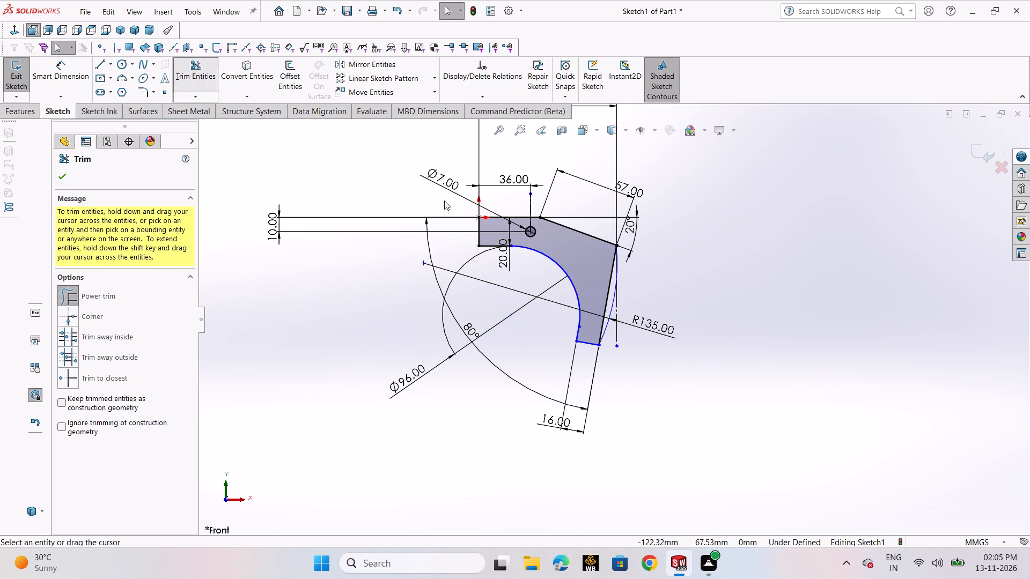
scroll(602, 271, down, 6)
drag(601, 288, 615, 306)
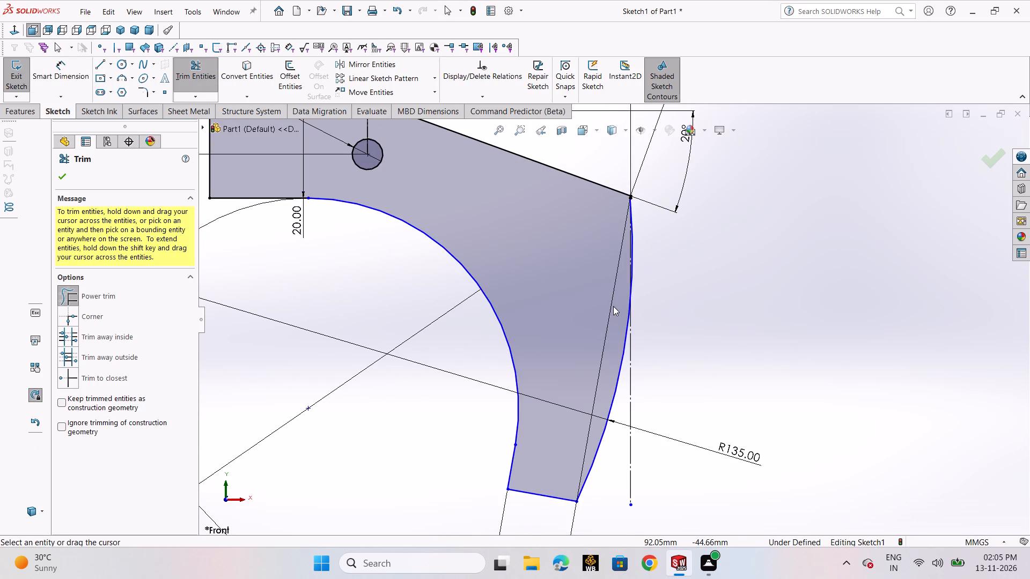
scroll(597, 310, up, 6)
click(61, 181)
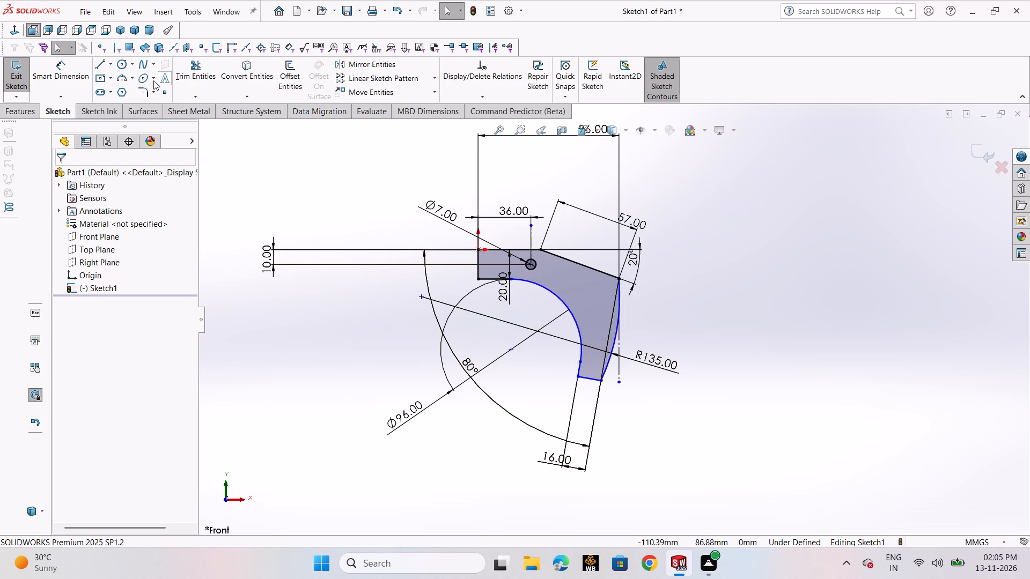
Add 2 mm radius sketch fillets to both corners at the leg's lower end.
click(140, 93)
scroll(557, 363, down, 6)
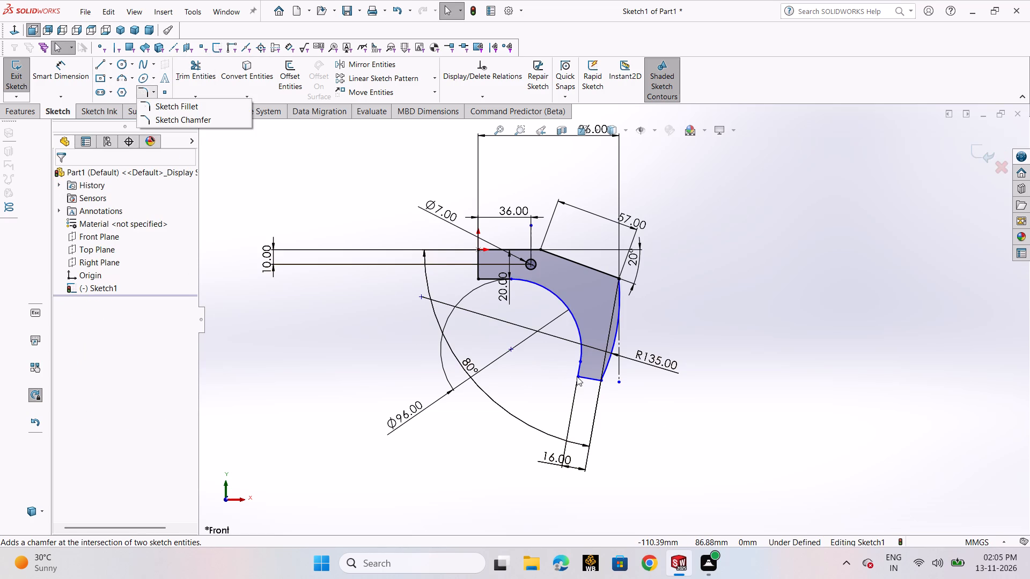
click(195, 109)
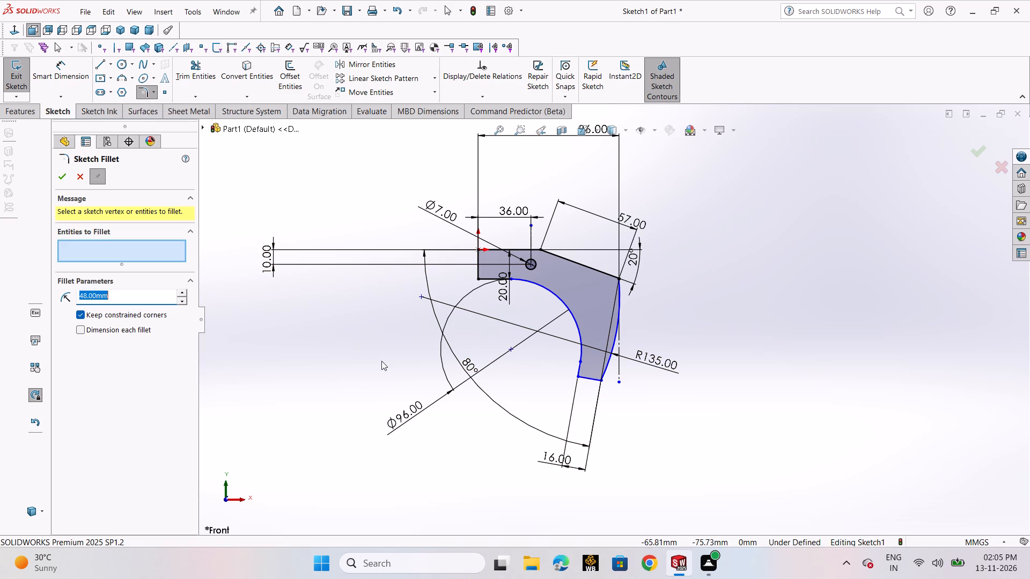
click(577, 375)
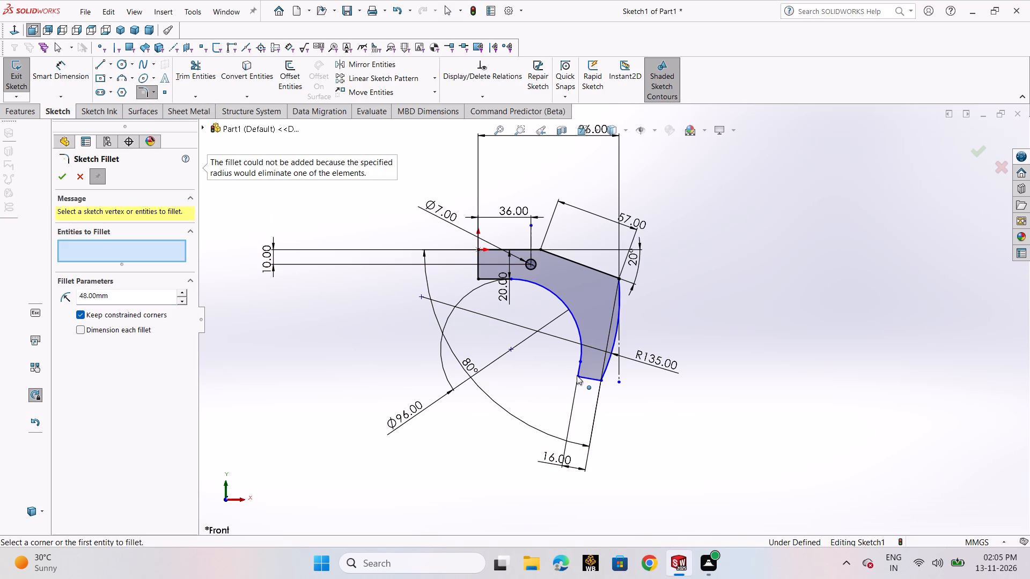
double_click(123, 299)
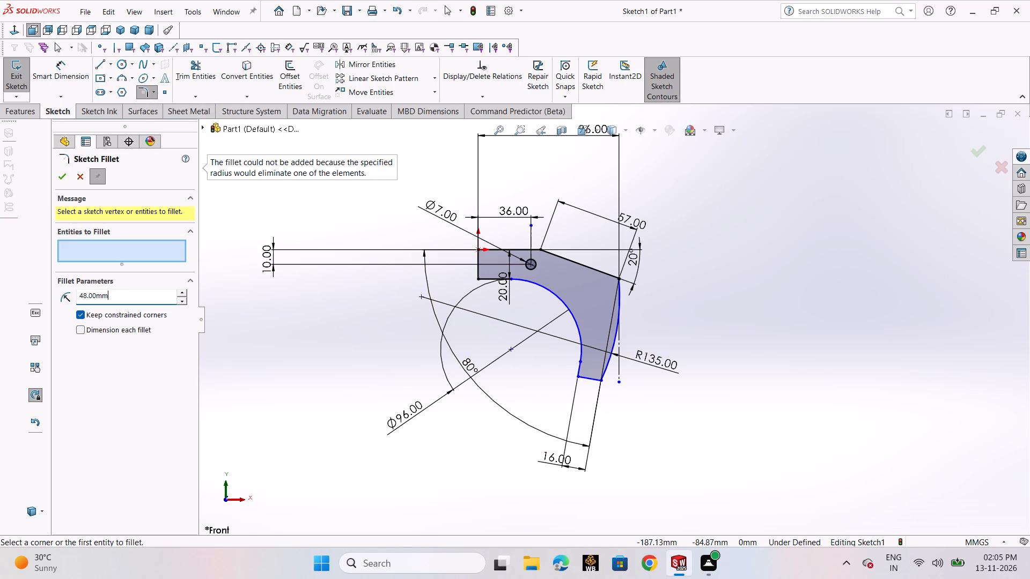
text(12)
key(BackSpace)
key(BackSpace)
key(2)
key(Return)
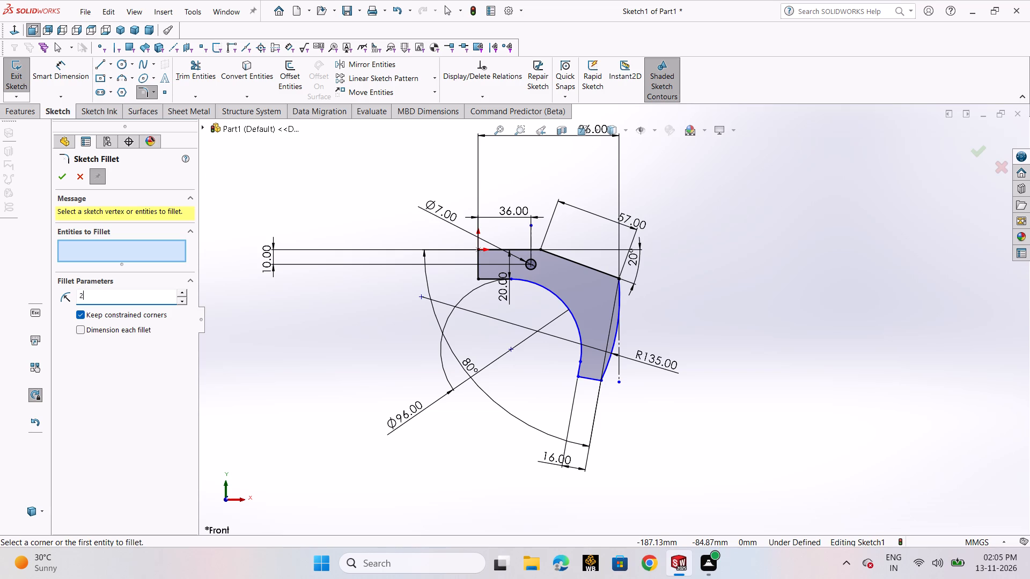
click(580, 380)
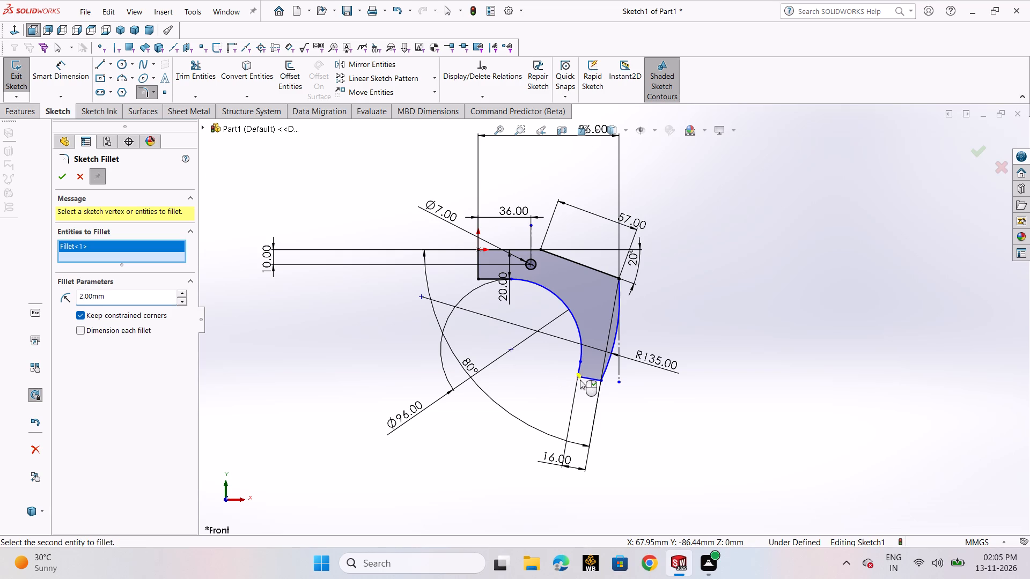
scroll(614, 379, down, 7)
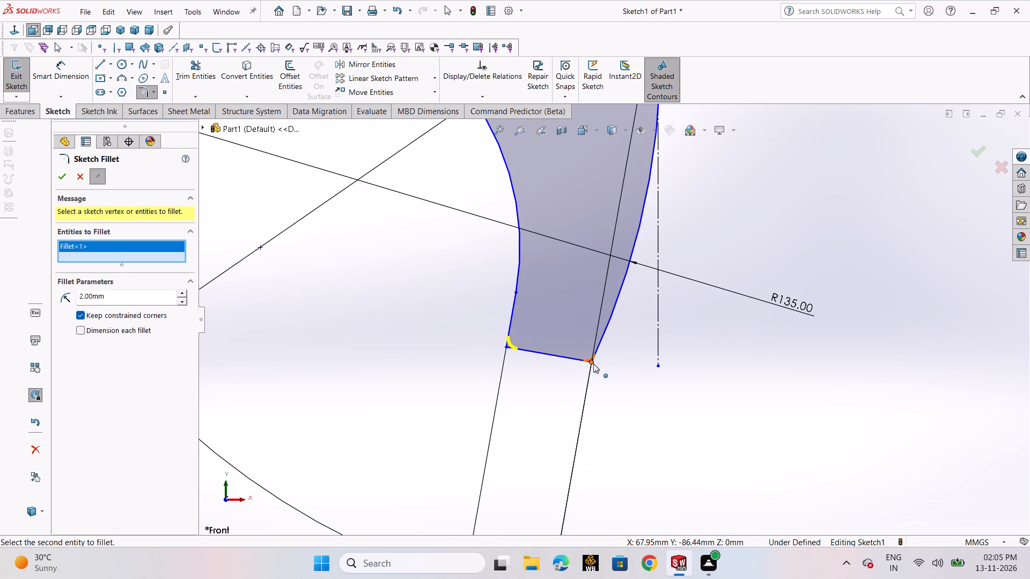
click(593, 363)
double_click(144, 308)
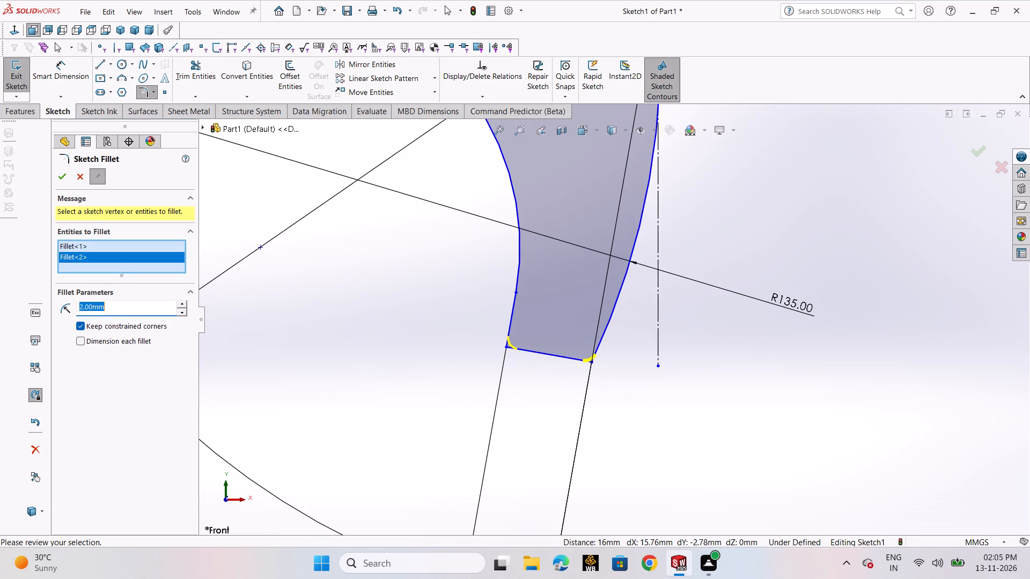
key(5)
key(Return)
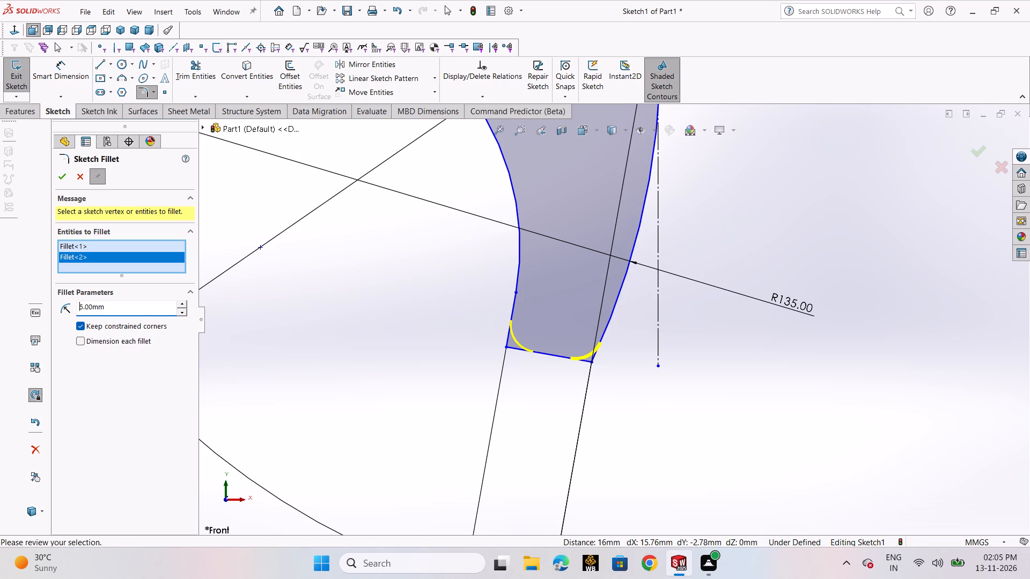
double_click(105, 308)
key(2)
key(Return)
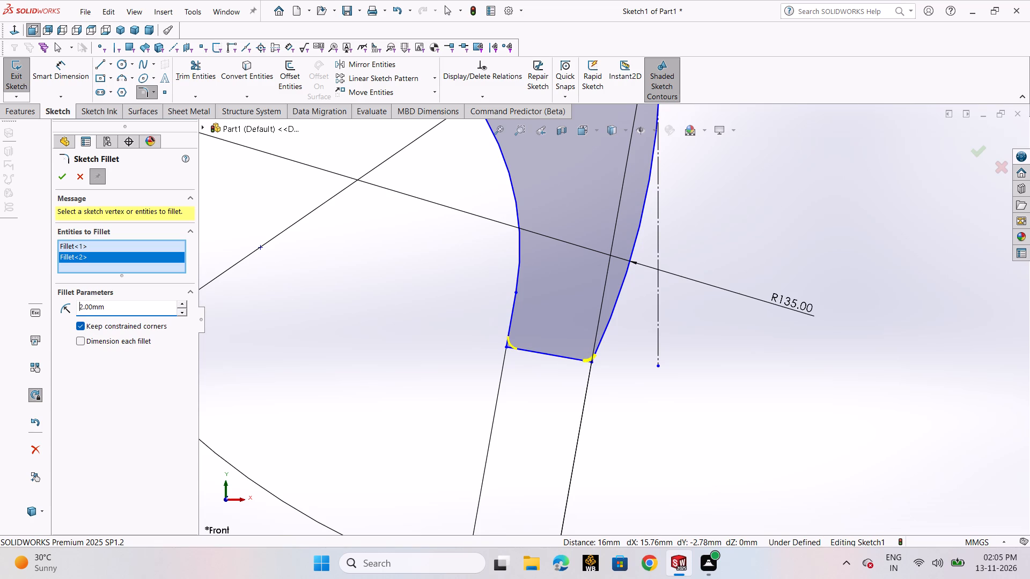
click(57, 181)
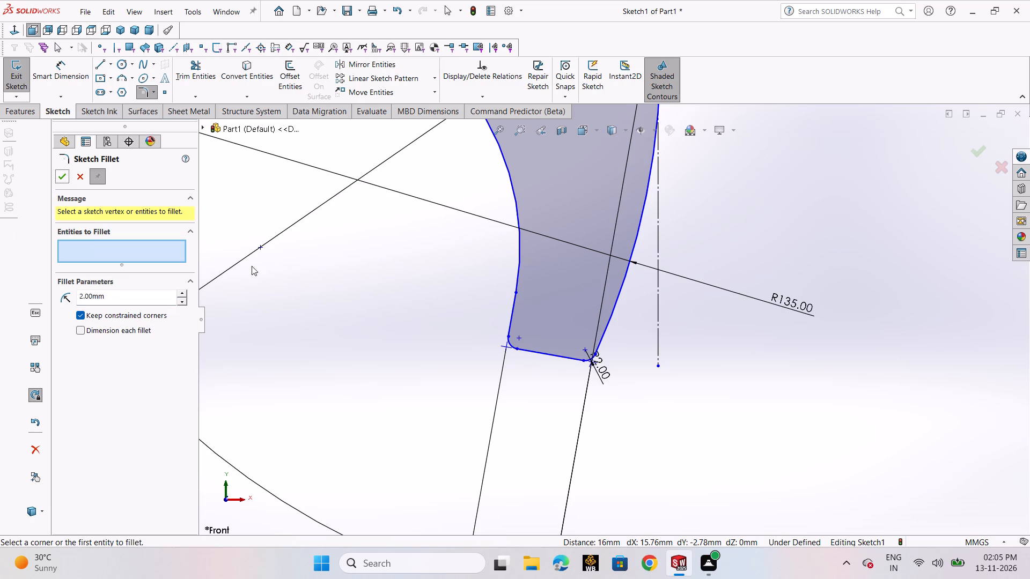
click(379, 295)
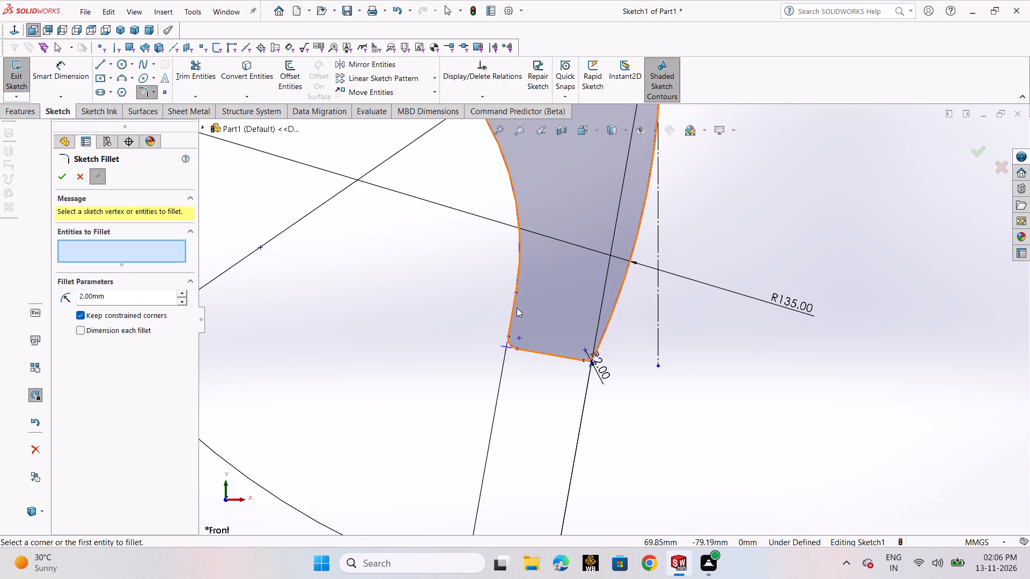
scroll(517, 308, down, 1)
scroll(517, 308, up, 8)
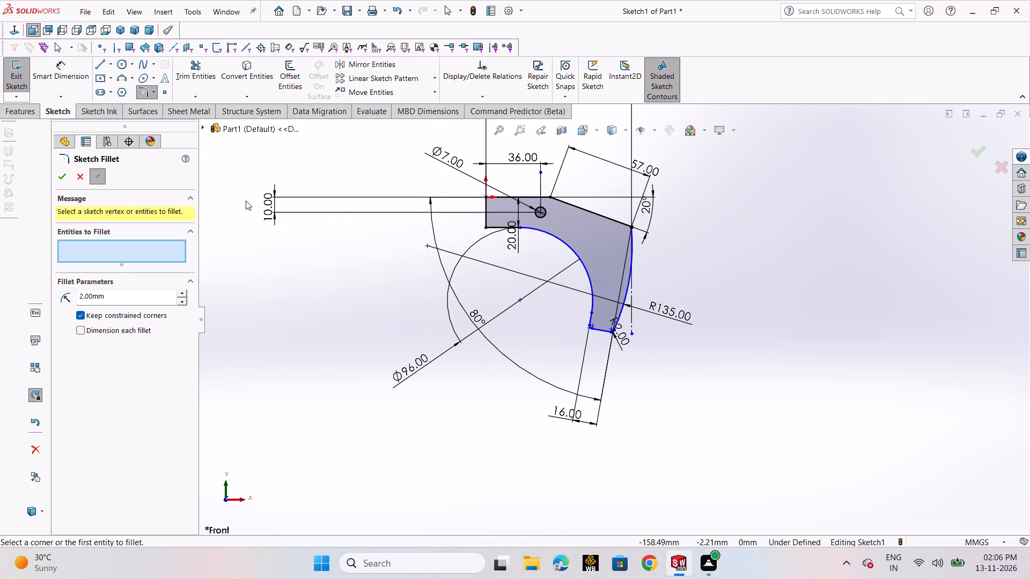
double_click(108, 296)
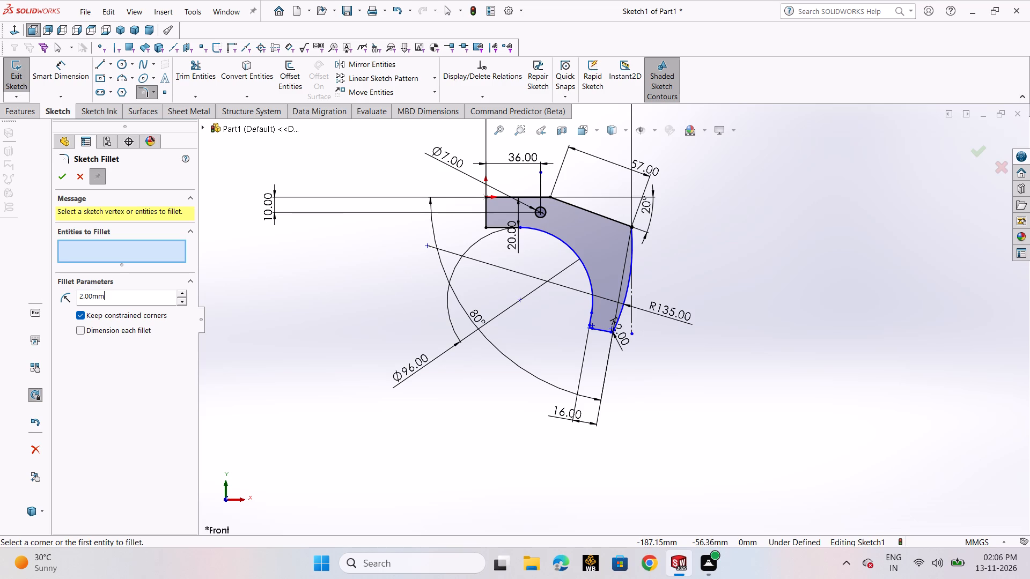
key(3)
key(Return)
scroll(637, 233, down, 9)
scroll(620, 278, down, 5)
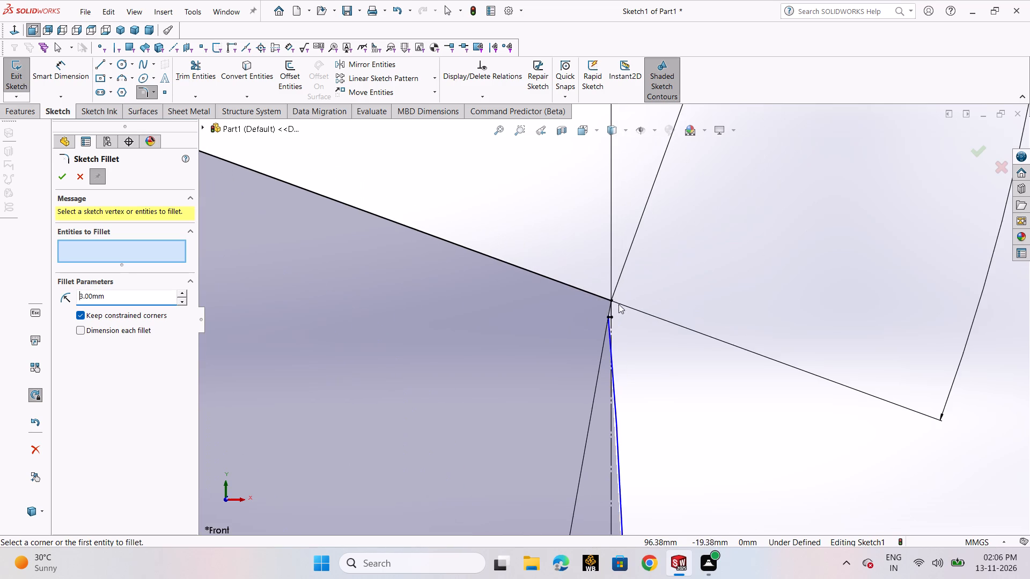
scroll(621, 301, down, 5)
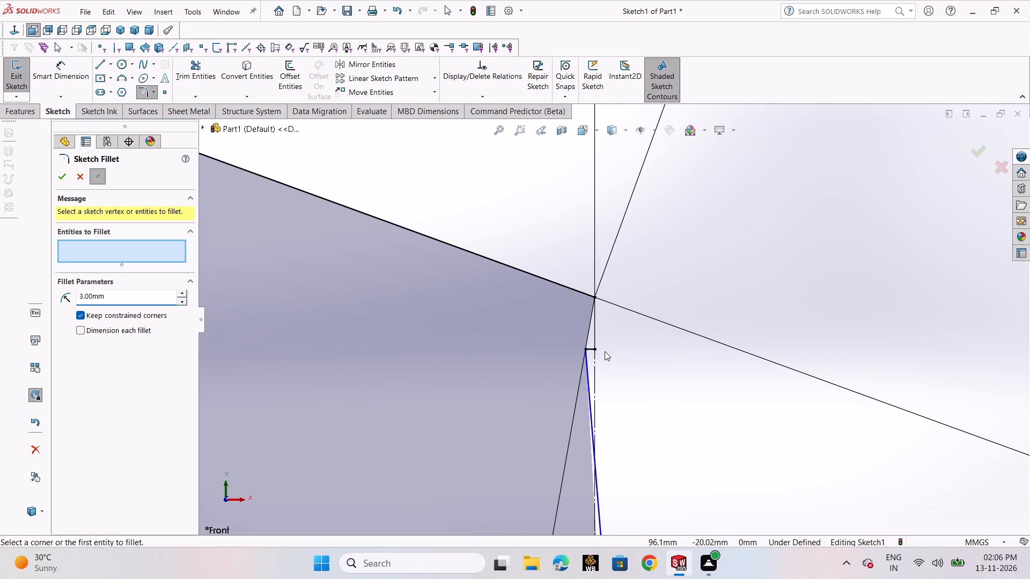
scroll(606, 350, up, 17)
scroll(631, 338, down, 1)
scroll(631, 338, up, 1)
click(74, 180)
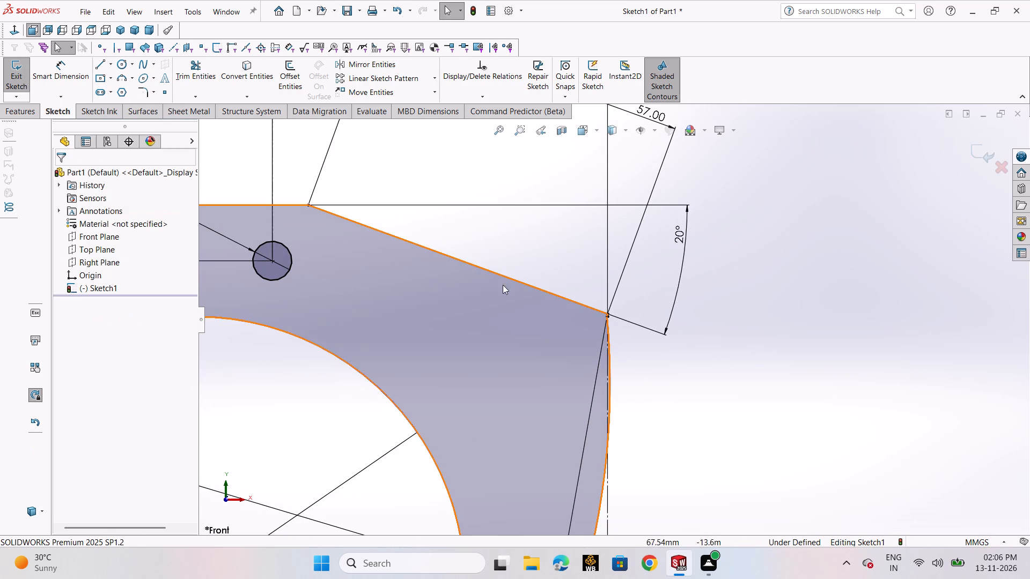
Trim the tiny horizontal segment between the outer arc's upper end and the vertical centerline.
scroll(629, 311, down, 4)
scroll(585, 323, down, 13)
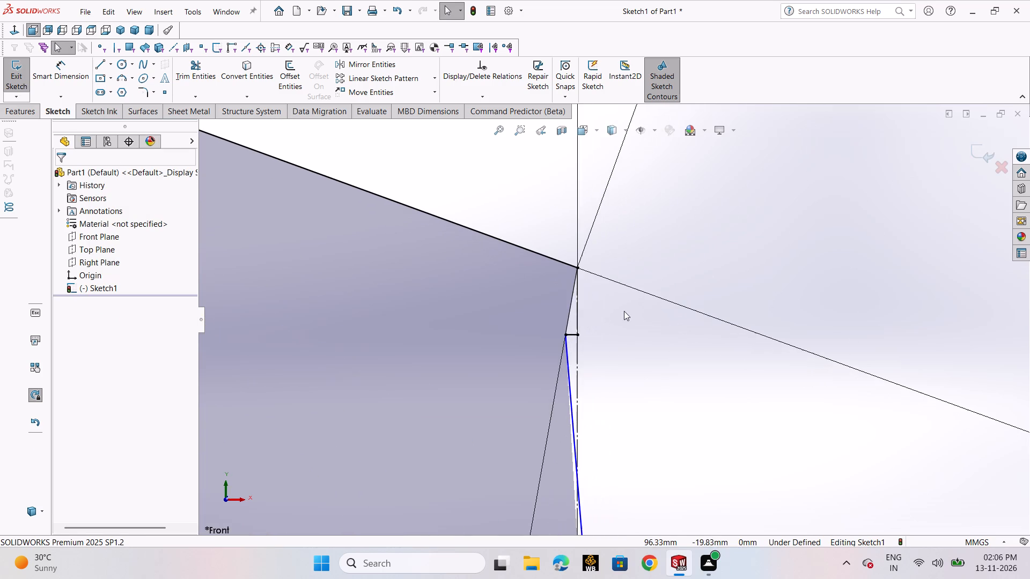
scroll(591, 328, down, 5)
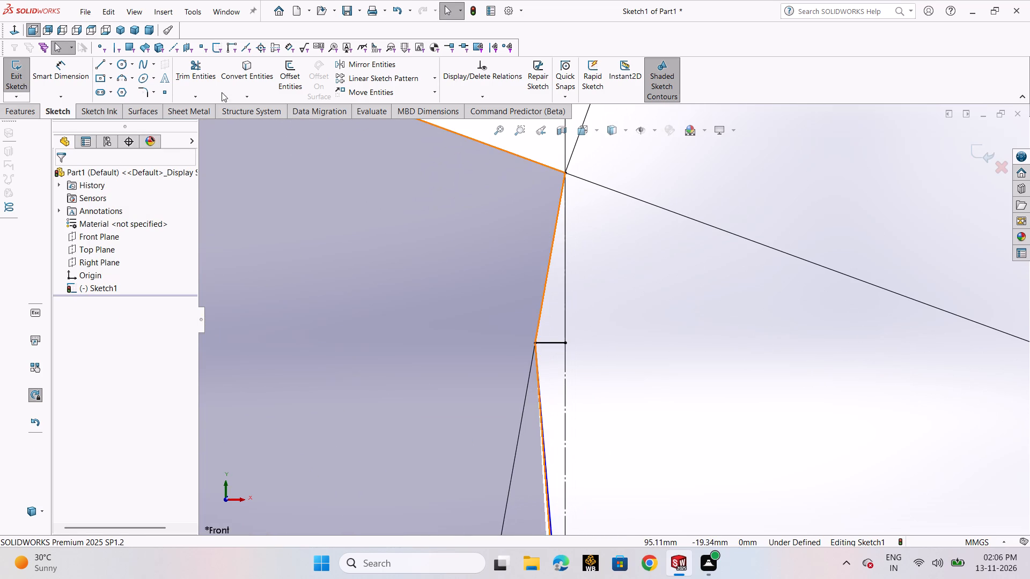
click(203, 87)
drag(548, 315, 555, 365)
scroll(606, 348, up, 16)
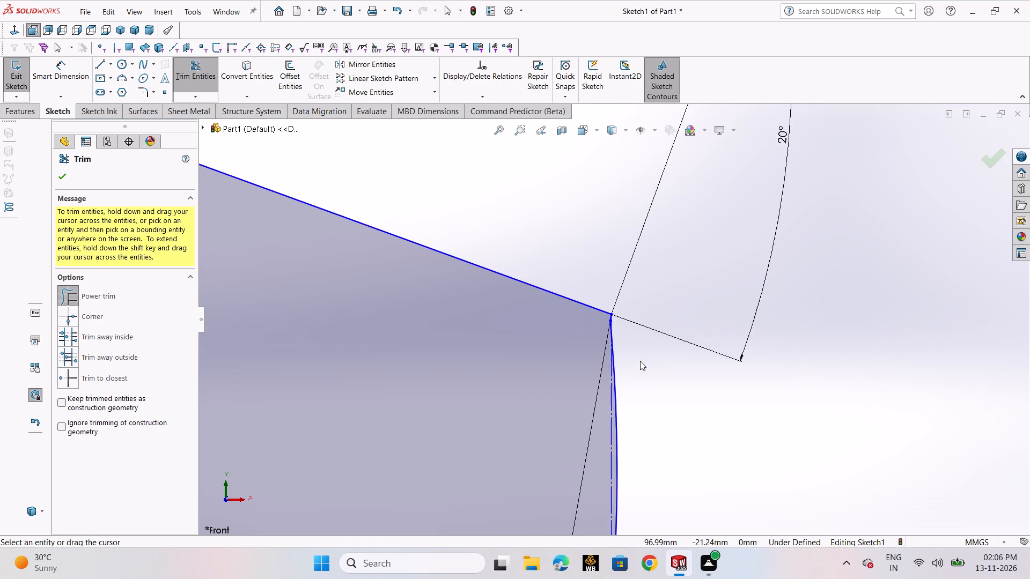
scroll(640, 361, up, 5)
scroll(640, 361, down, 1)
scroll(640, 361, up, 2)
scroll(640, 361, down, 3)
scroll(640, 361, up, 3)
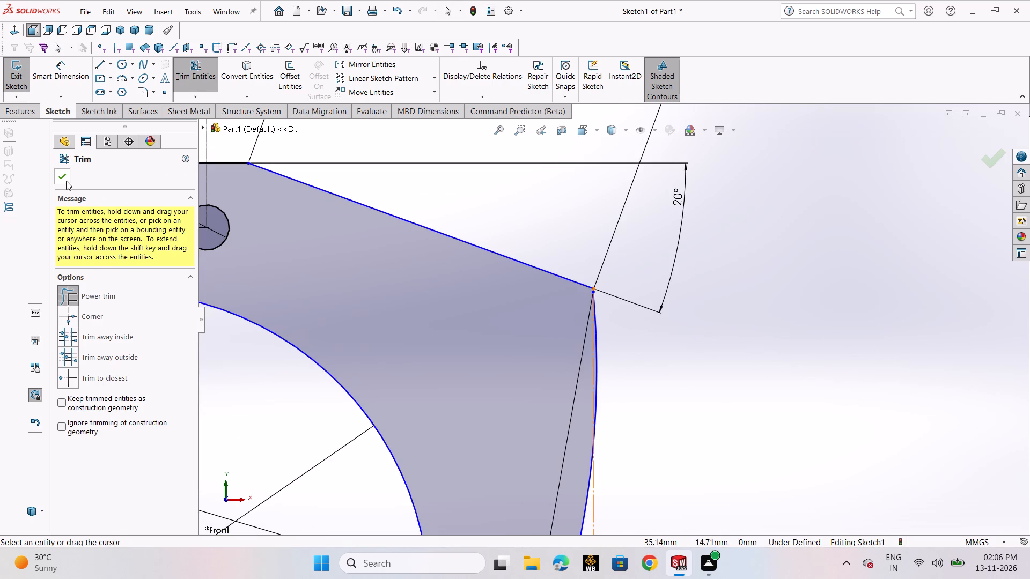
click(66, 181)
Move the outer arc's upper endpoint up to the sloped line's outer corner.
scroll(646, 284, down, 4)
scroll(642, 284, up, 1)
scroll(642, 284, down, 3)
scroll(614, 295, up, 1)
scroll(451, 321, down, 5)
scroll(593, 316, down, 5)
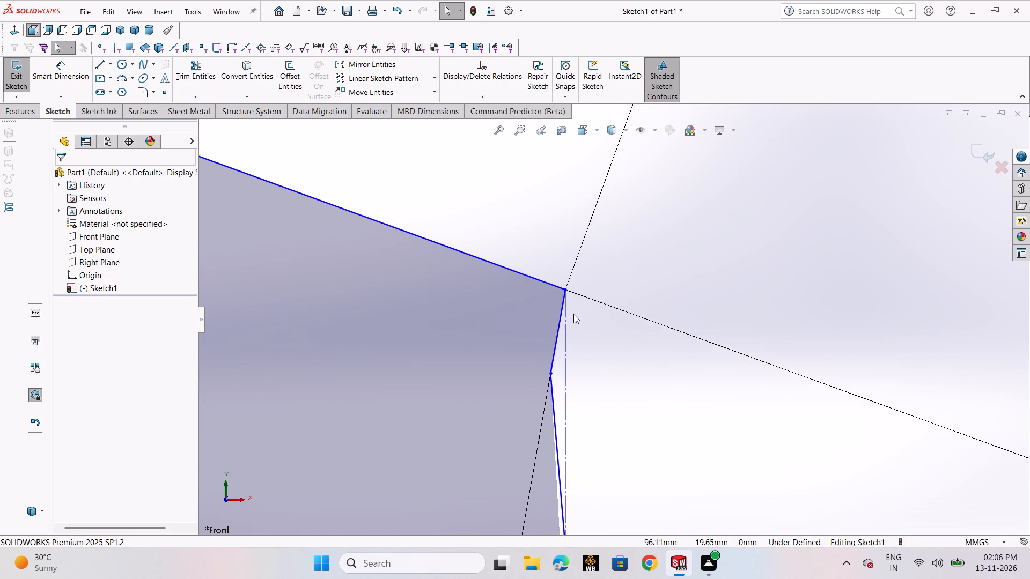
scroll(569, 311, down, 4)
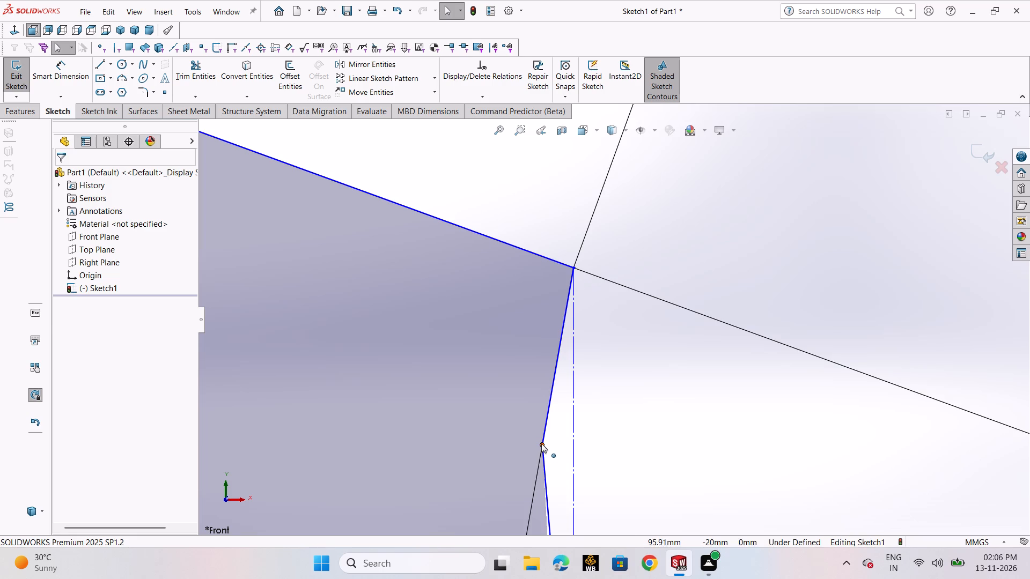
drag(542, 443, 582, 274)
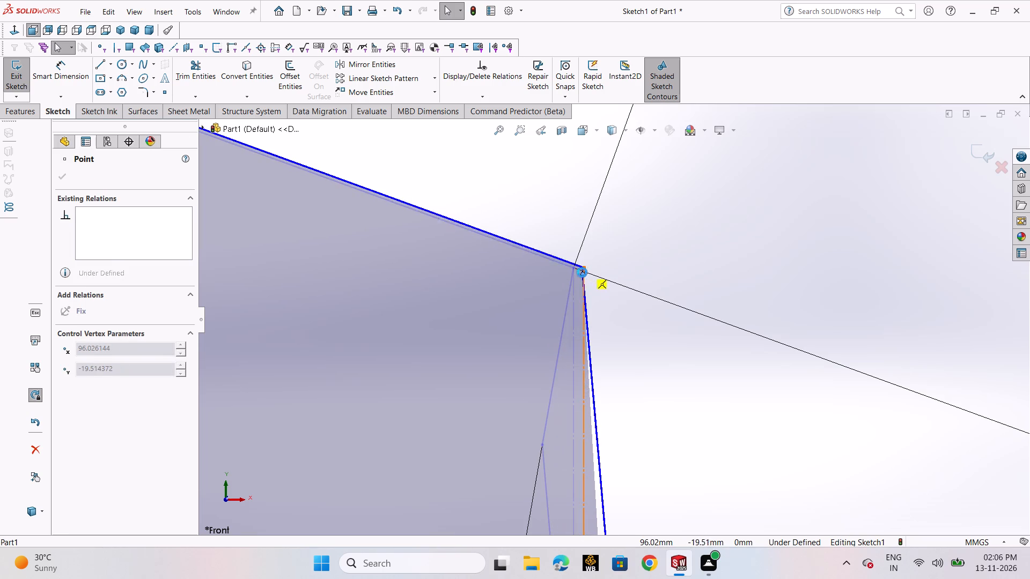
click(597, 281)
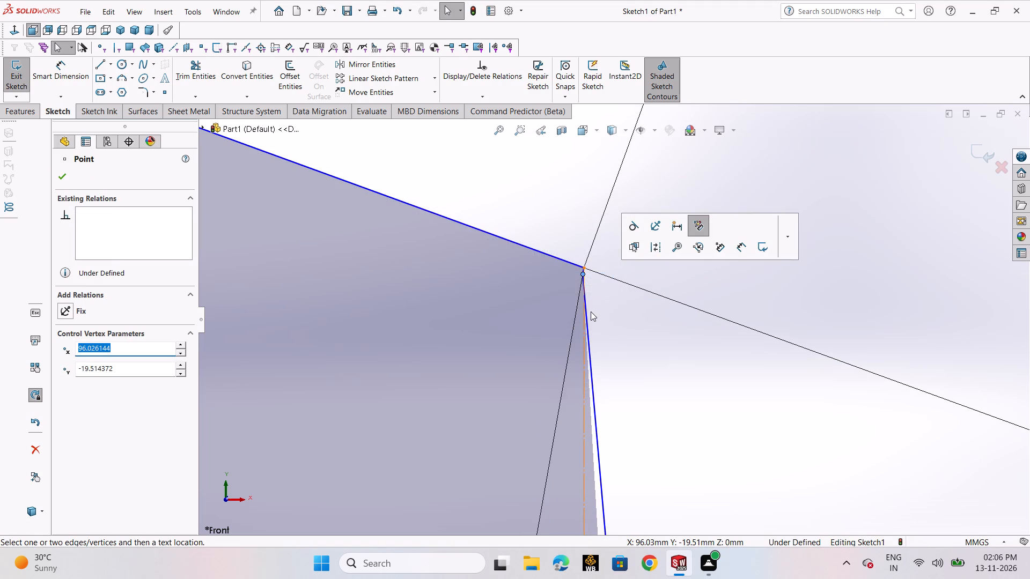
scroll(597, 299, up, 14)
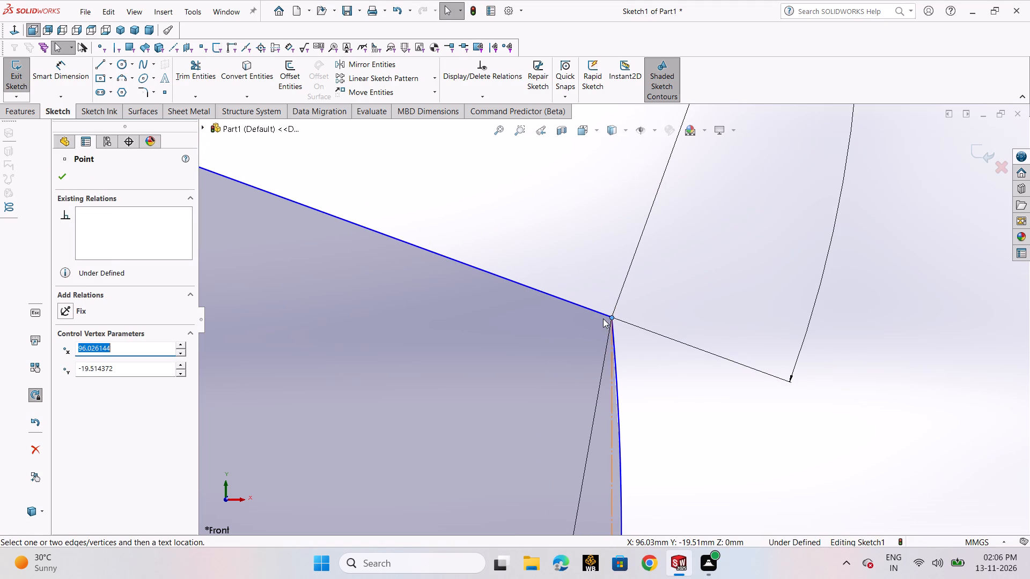
Undo the endpoint move, both trims, the lower corner fillets and the outer arc's 135 mm radius dimension.
key(ctrl+z)
key(ctrl+z)
key(ctrl+z)
key(ctrl+z)
key(ctrl+z)
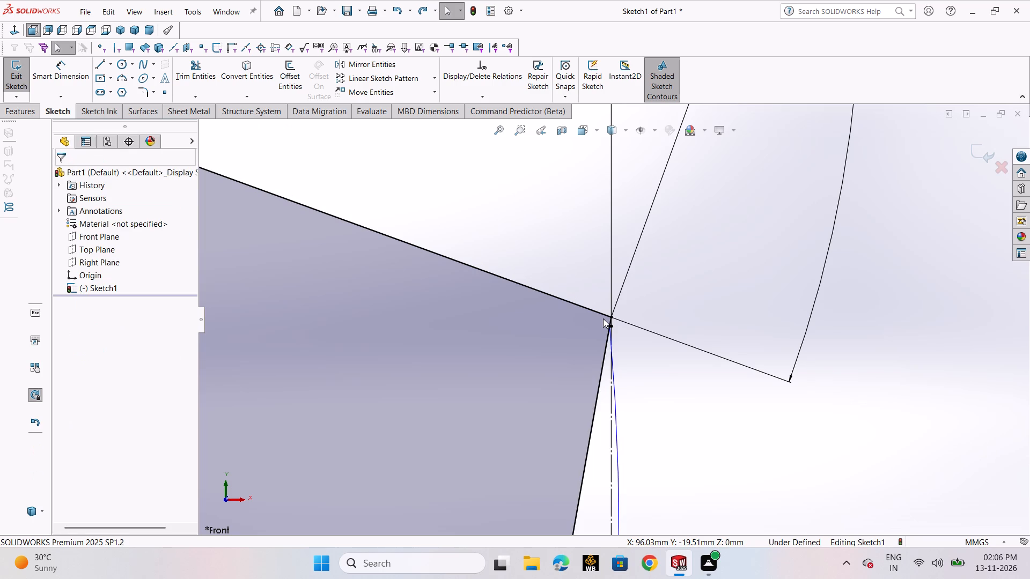
key(ctrl+z)
scroll(605, 319, down, 7)
scroll(628, 310, up, 11)
scroll(628, 310, down, 1)
scroll(628, 310, up, 4)
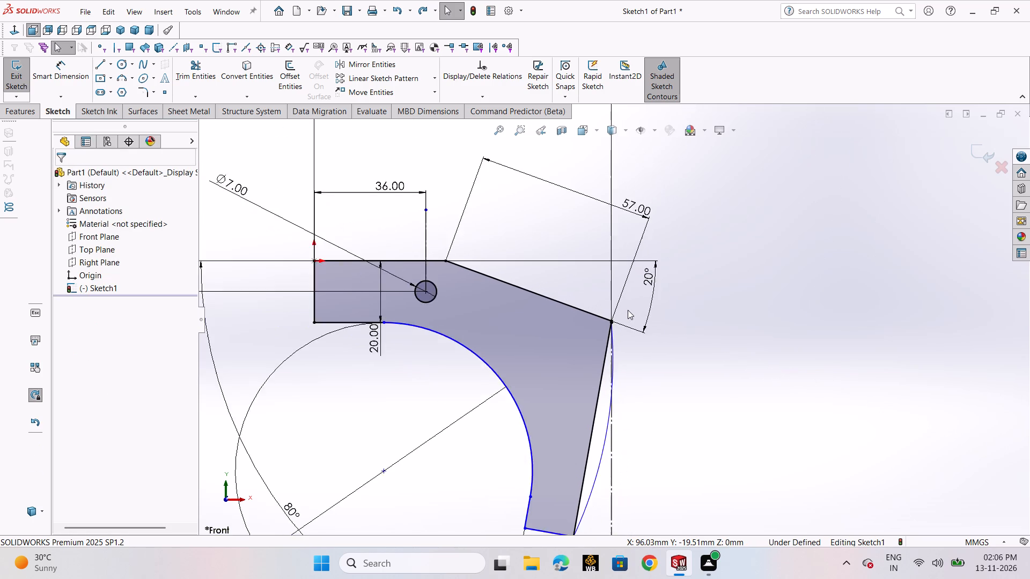
scroll(628, 310, up, 7)
scroll(606, 388, down, 5)
scroll(649, 337, down, 3)
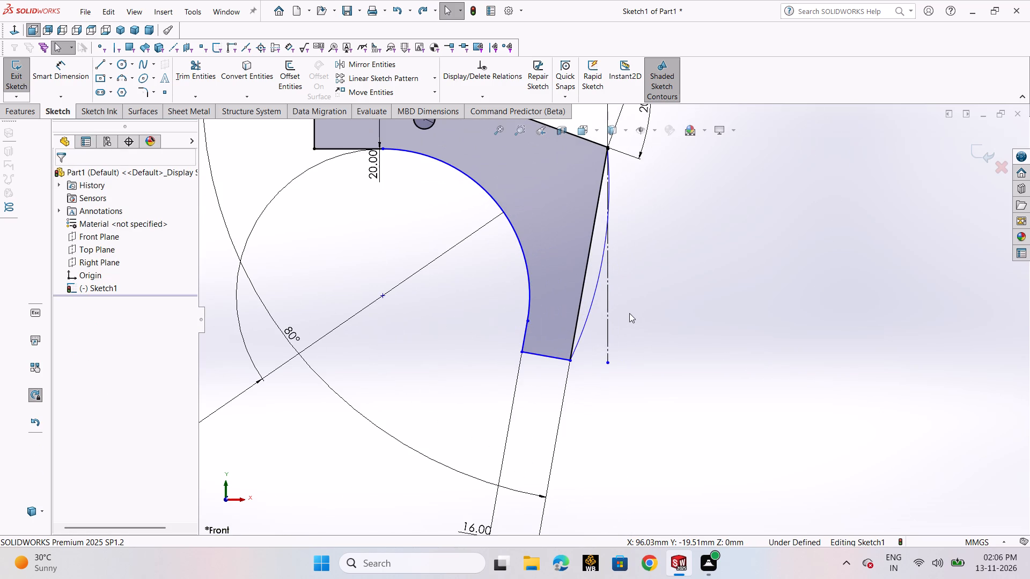
scroll(628, 332, up, 2)
scroll(624, 226, down, 5)
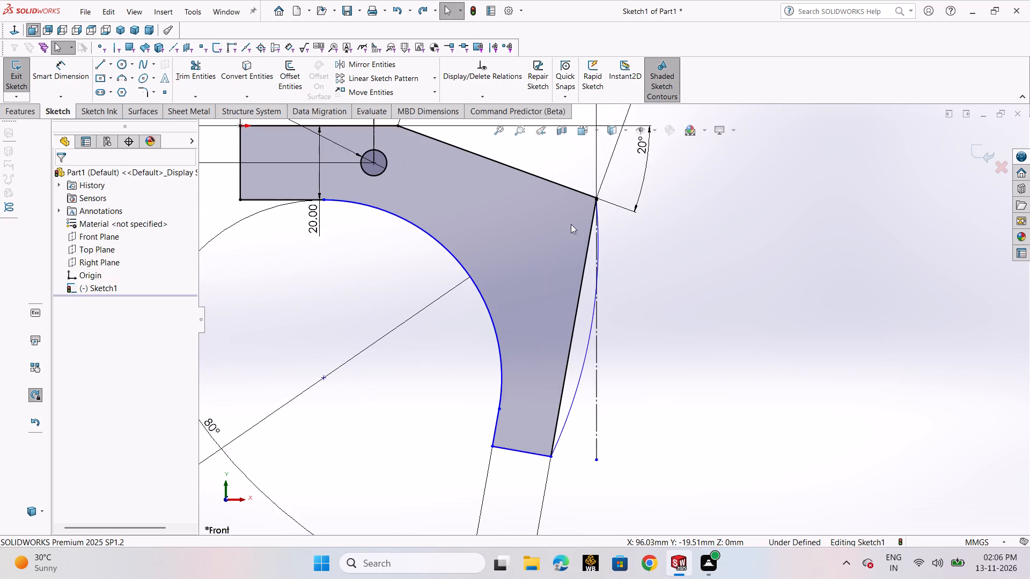
Delete the outer arc beside the leg's outer edge.
scroll(570, 224, down, 5)
scroll(634, 129, down, 5)
scroll(549, 249, down, 8)
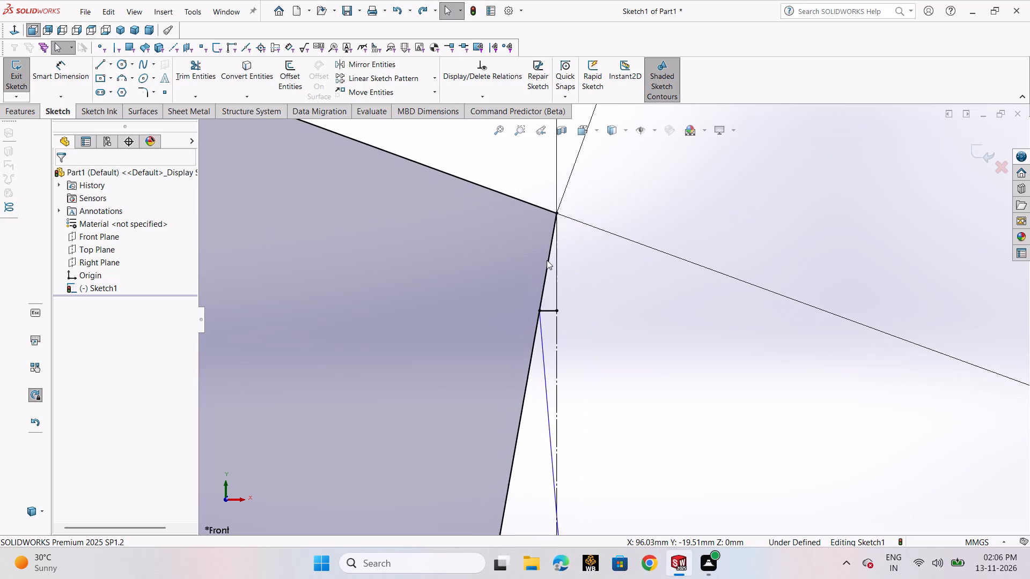
click(542, 338)
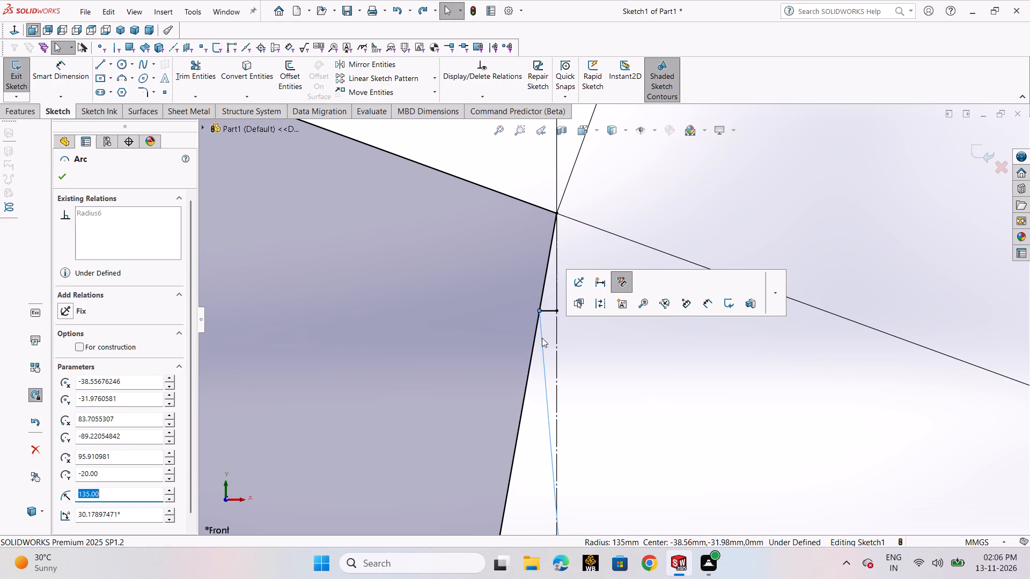
key(Delete)
click(438, 279)
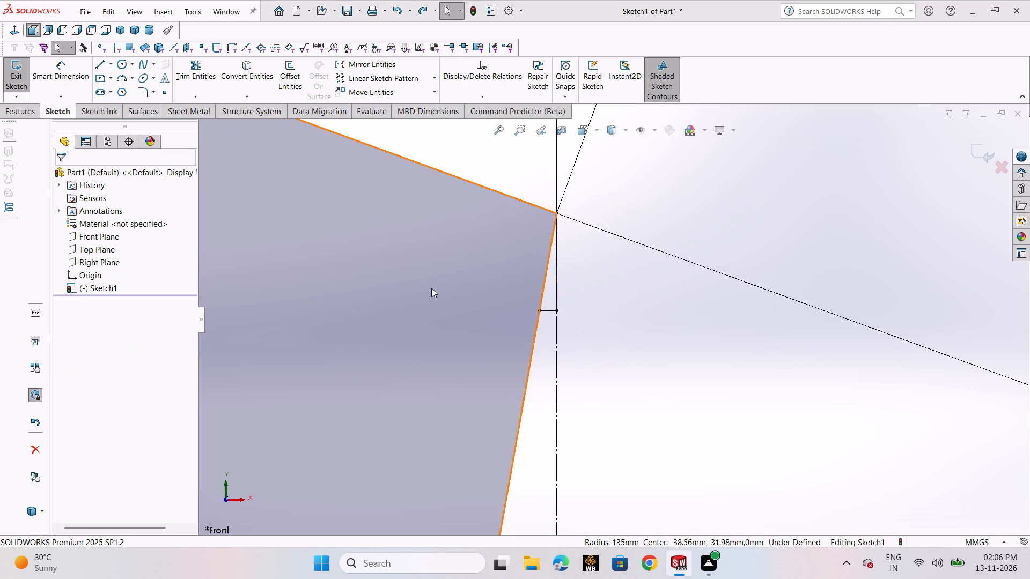
Trim the tiny horizontal segment between the leg's outer edge and the vertical centerline.
click(204, 75)
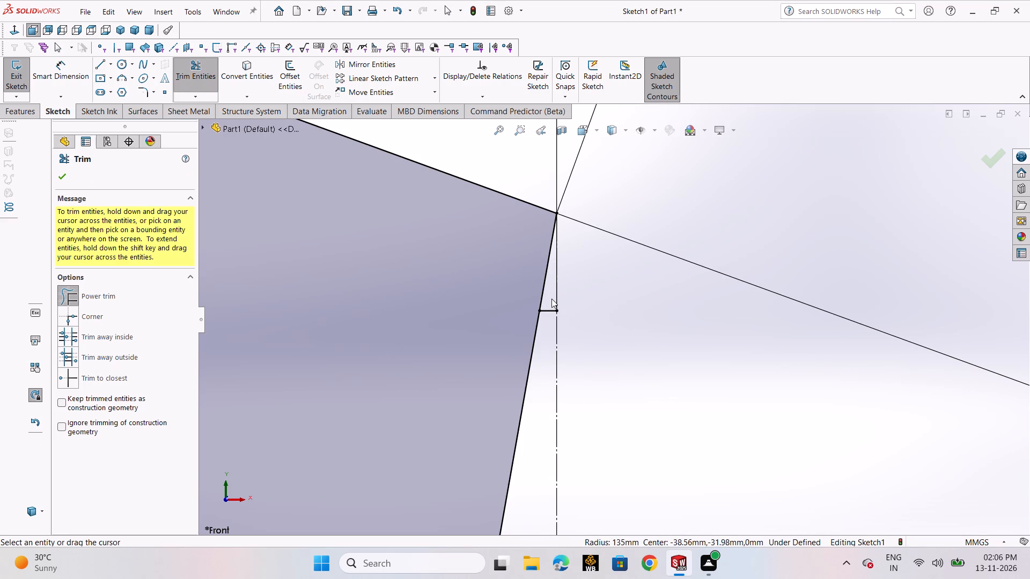
drag(551, 299, 548, 320)
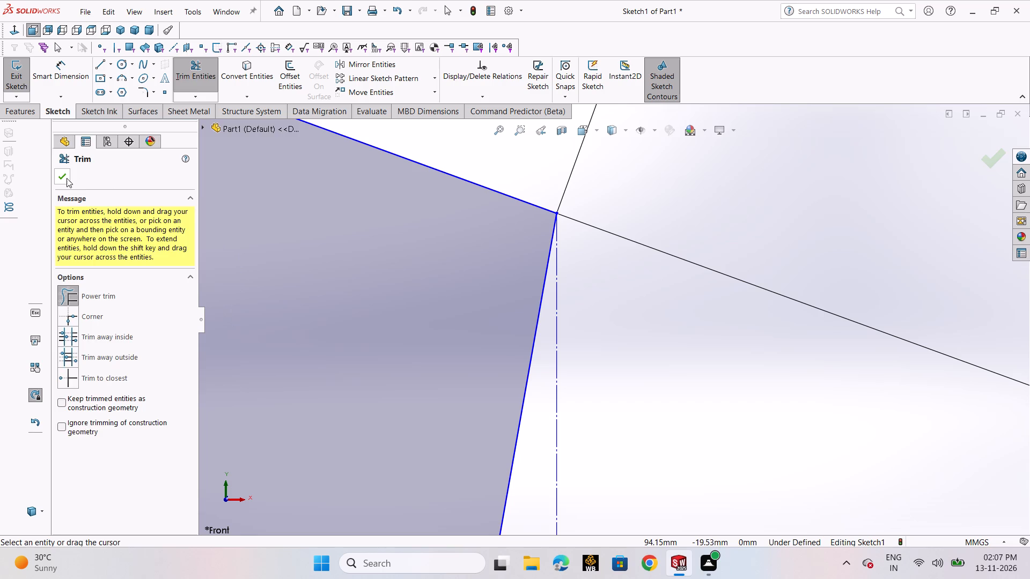
click(67, 178)
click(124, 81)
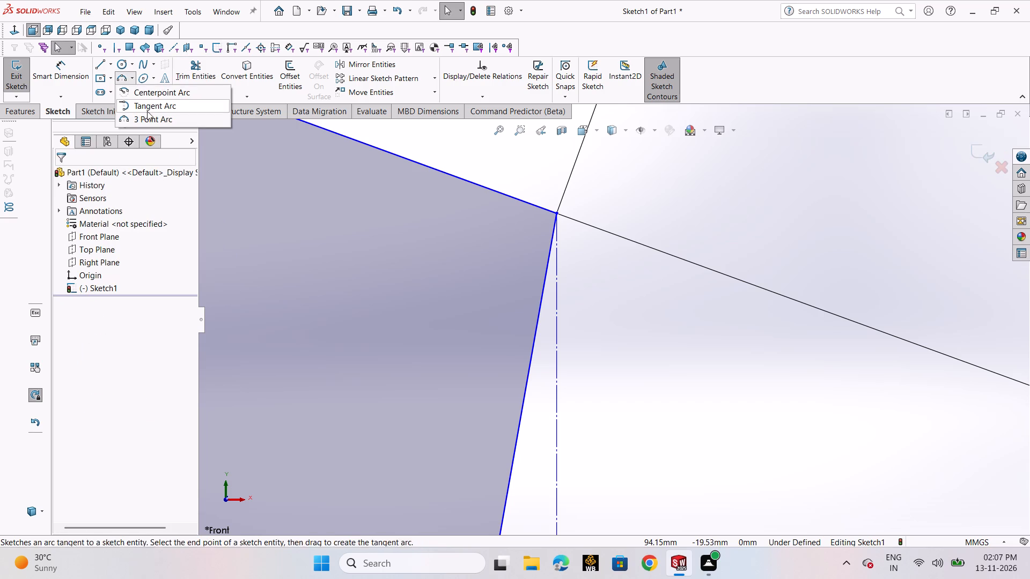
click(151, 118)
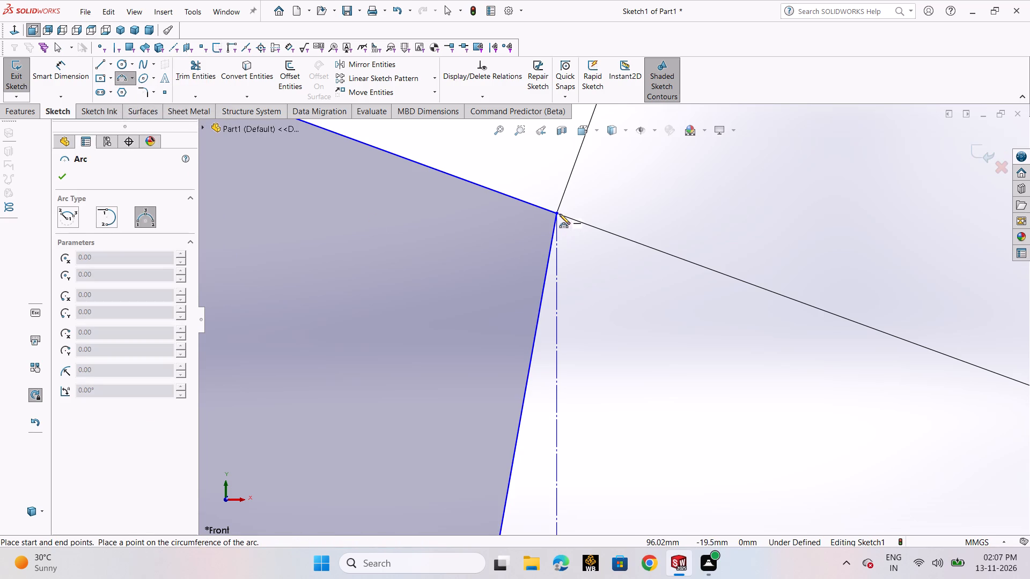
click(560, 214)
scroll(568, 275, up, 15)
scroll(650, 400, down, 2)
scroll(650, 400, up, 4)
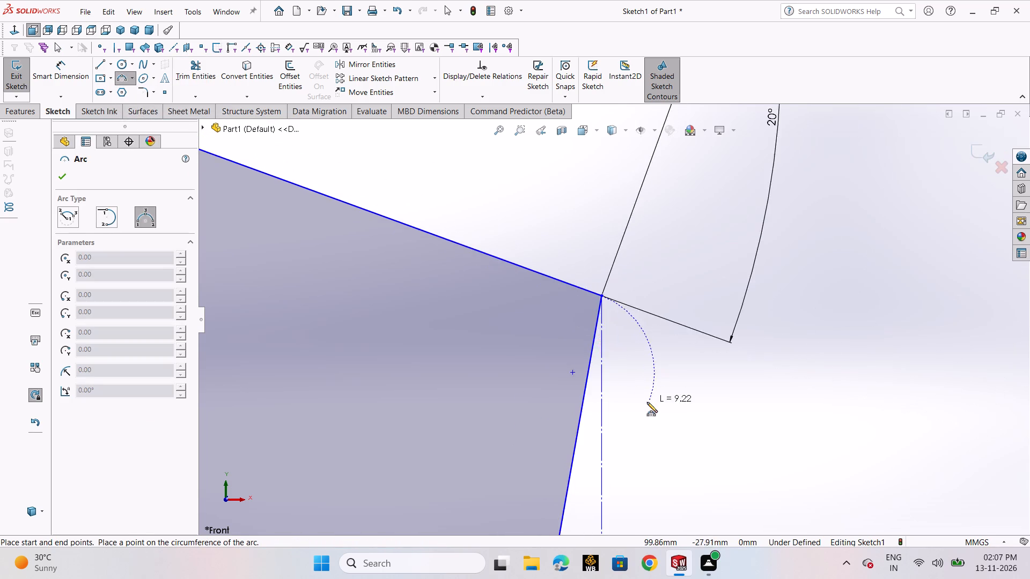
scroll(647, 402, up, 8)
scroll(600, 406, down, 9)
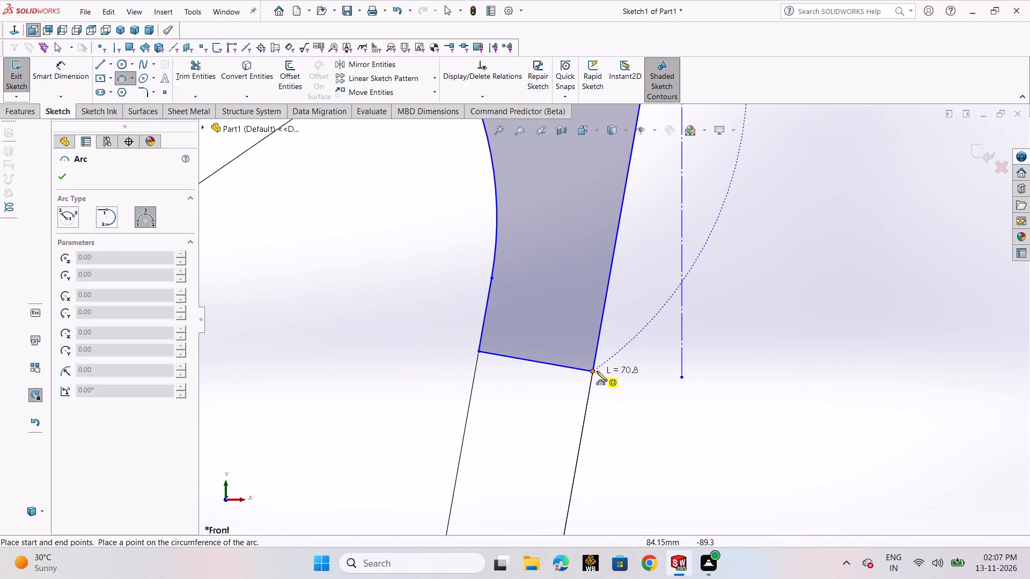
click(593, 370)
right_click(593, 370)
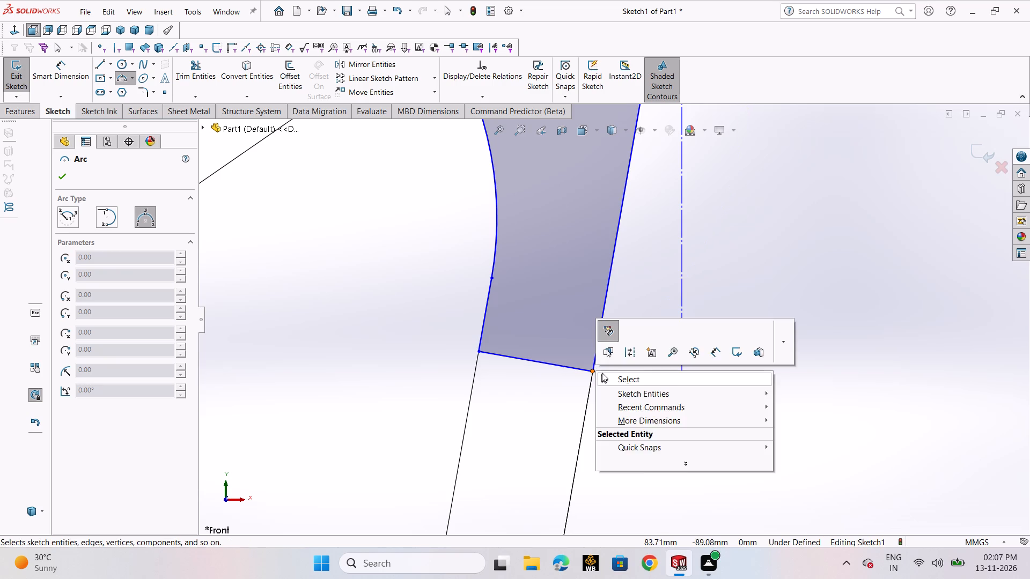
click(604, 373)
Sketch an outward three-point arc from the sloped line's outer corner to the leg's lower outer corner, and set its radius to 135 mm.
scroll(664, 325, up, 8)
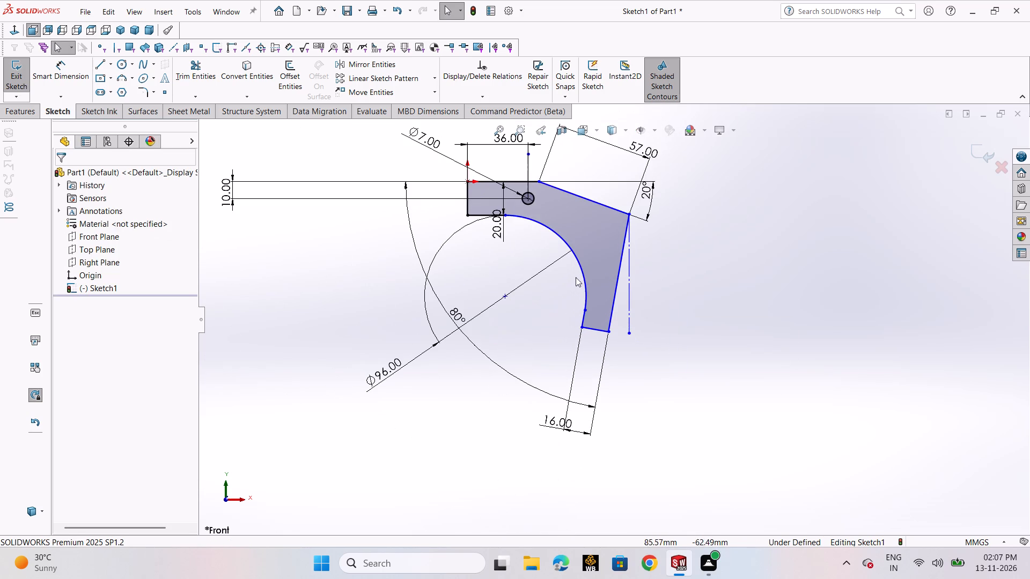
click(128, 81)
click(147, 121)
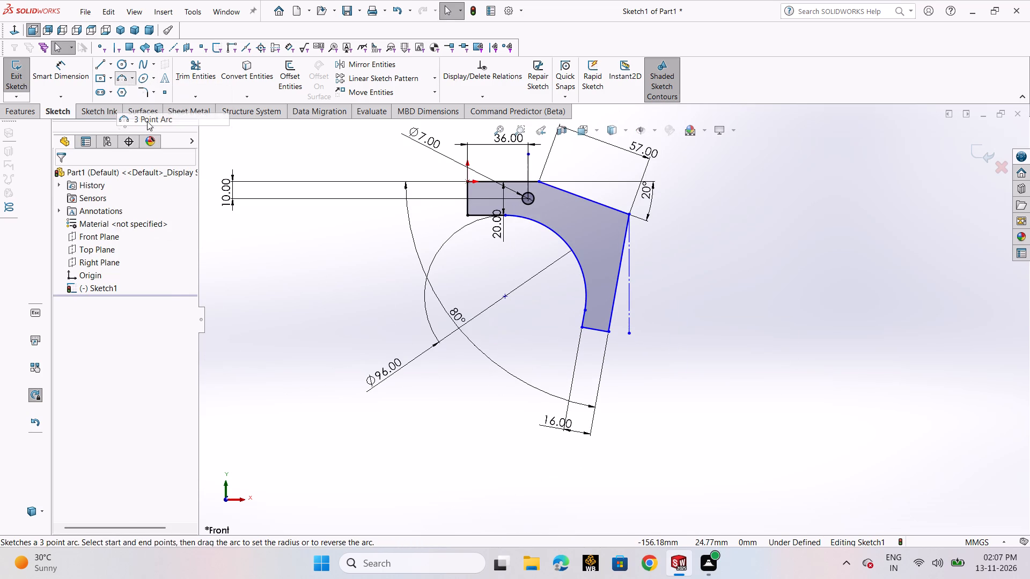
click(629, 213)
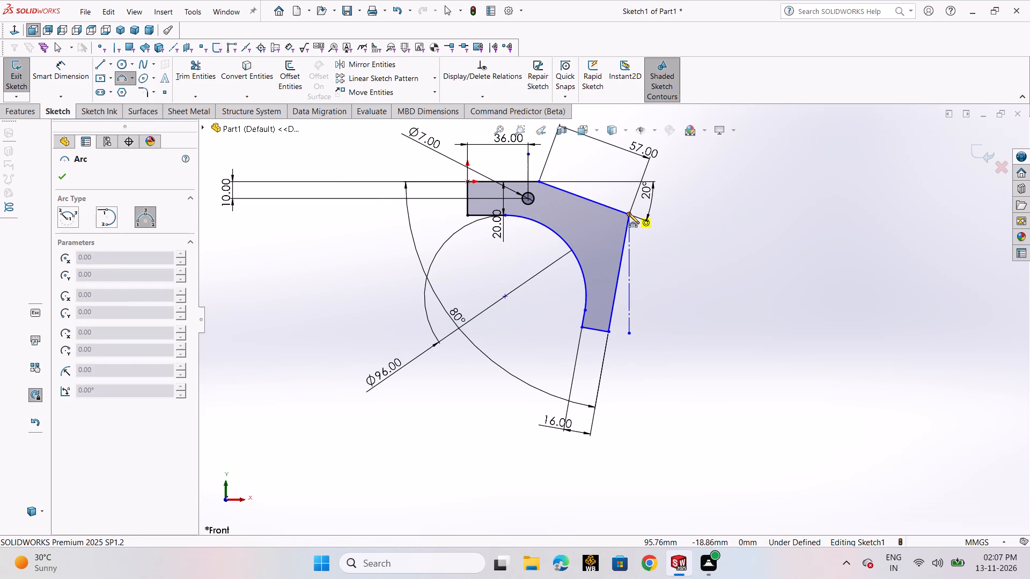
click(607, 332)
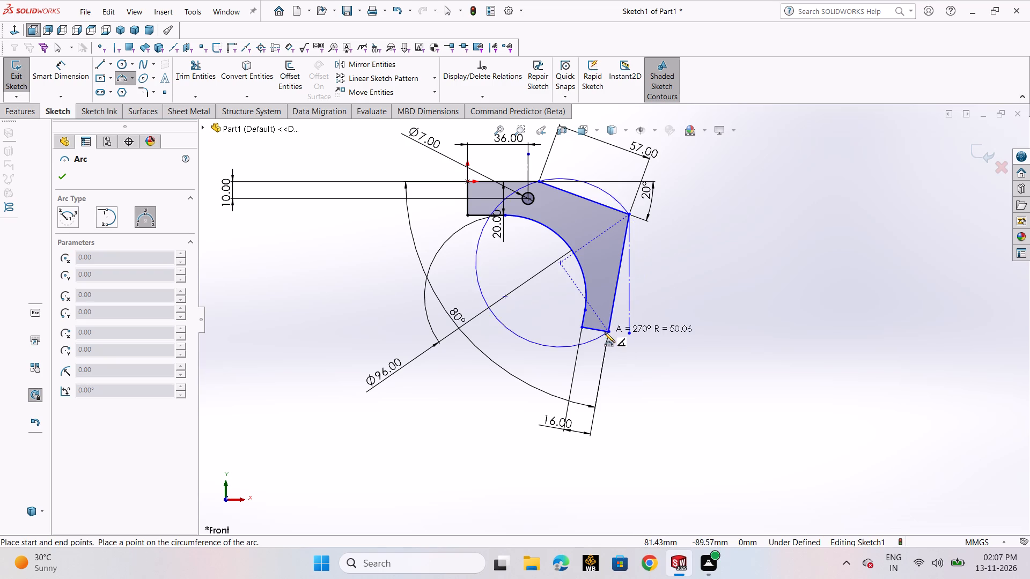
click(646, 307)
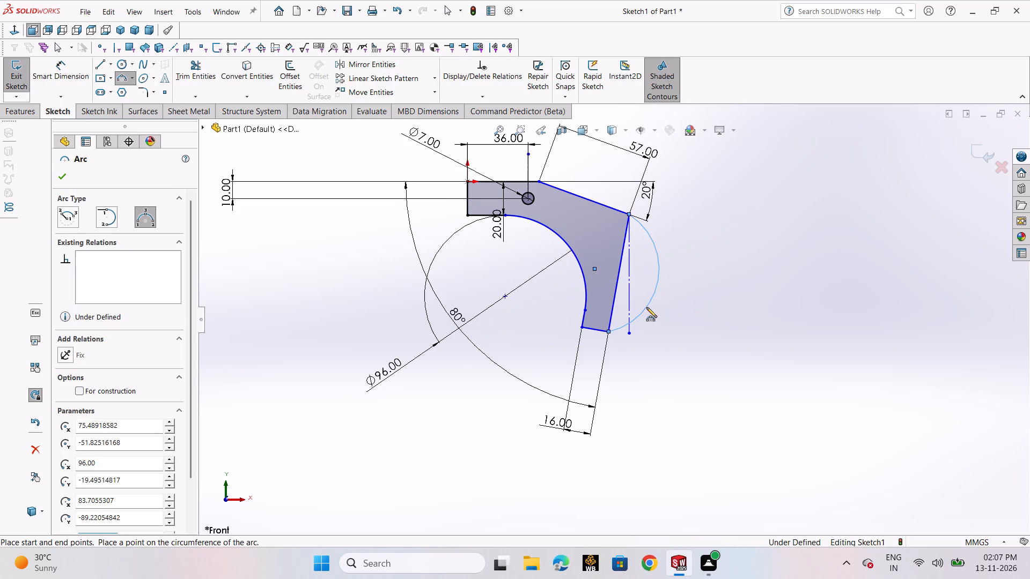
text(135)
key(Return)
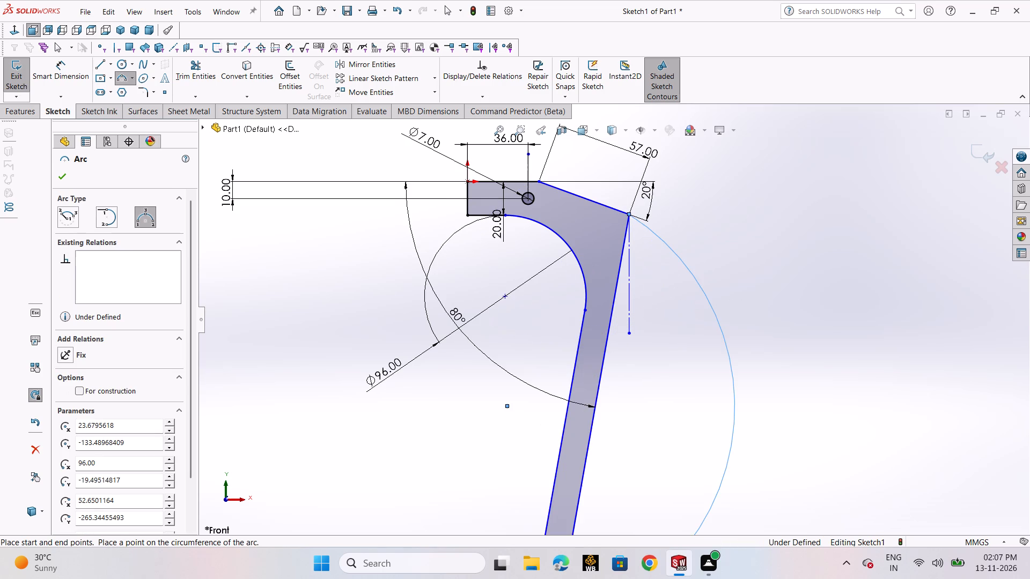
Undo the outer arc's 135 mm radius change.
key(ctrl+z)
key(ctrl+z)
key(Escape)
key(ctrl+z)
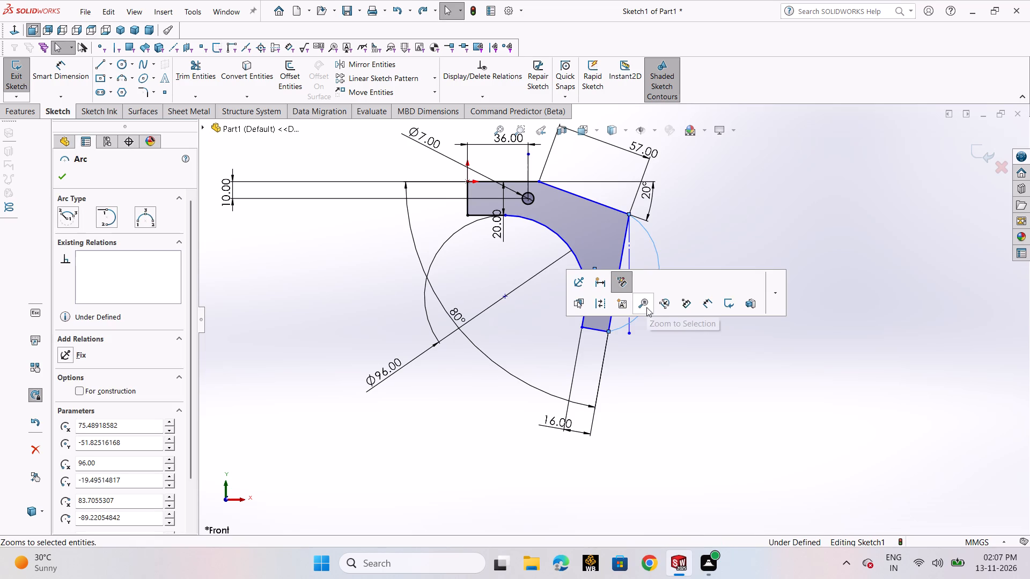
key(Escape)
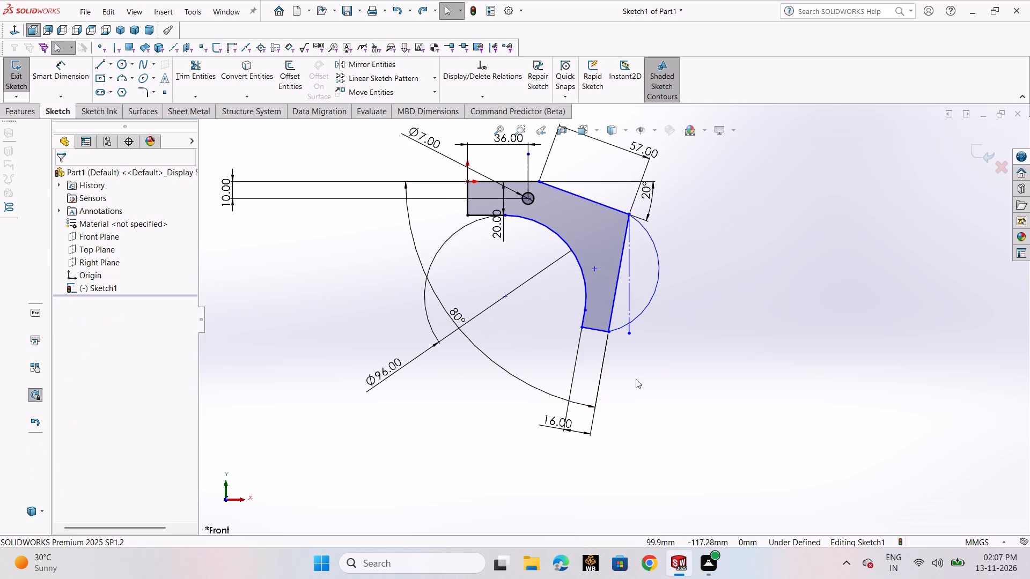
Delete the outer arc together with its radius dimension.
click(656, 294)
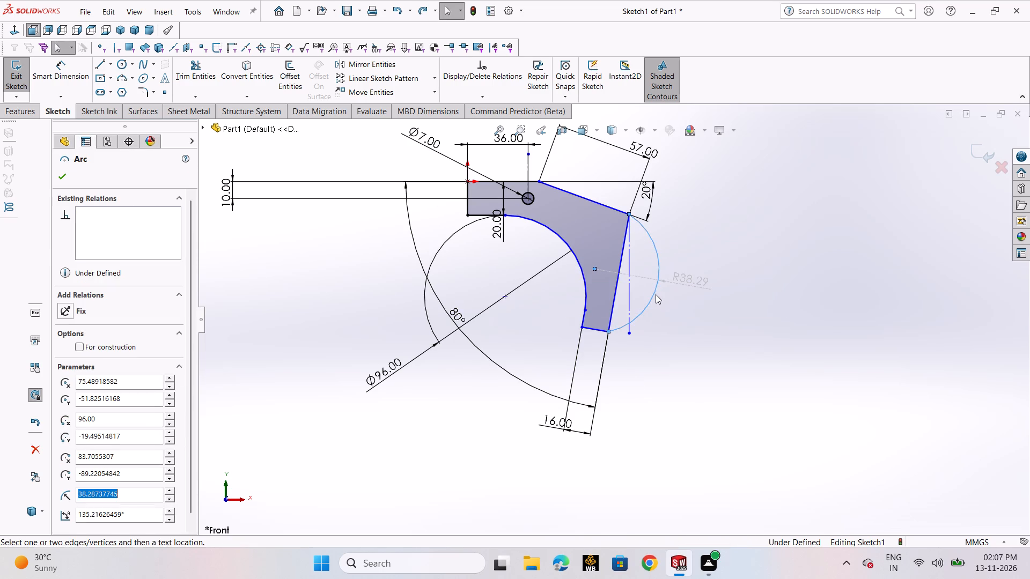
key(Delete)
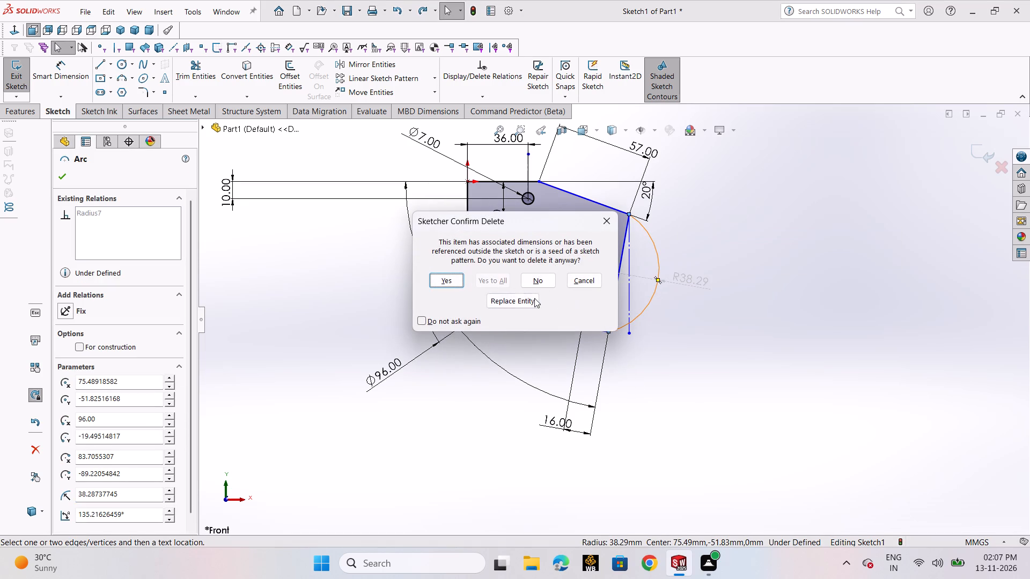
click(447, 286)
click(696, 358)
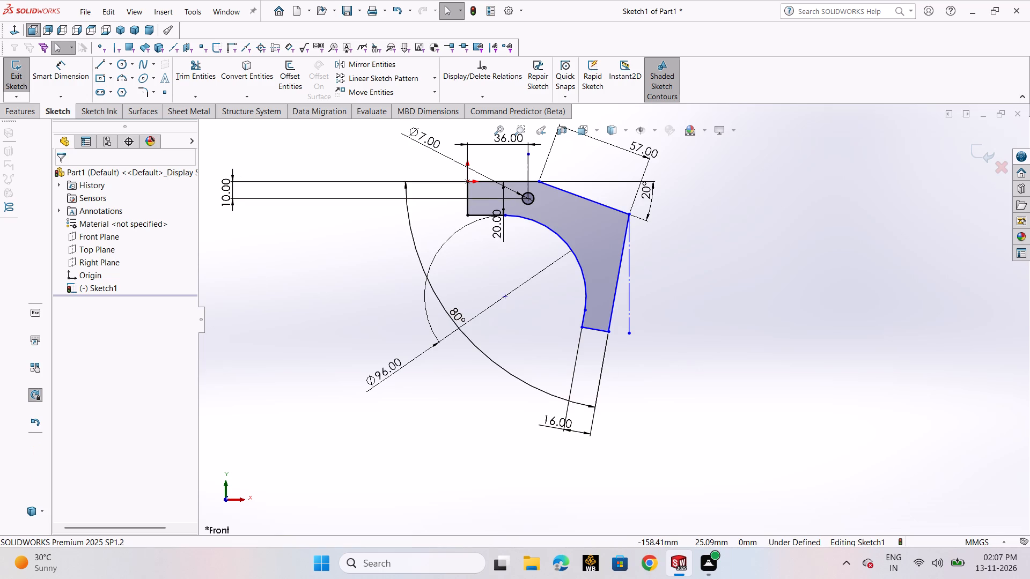
Dimension the vertical distance between the upper and lower ends of the leg's outer edge, keeping its current value.
click(72, 75)
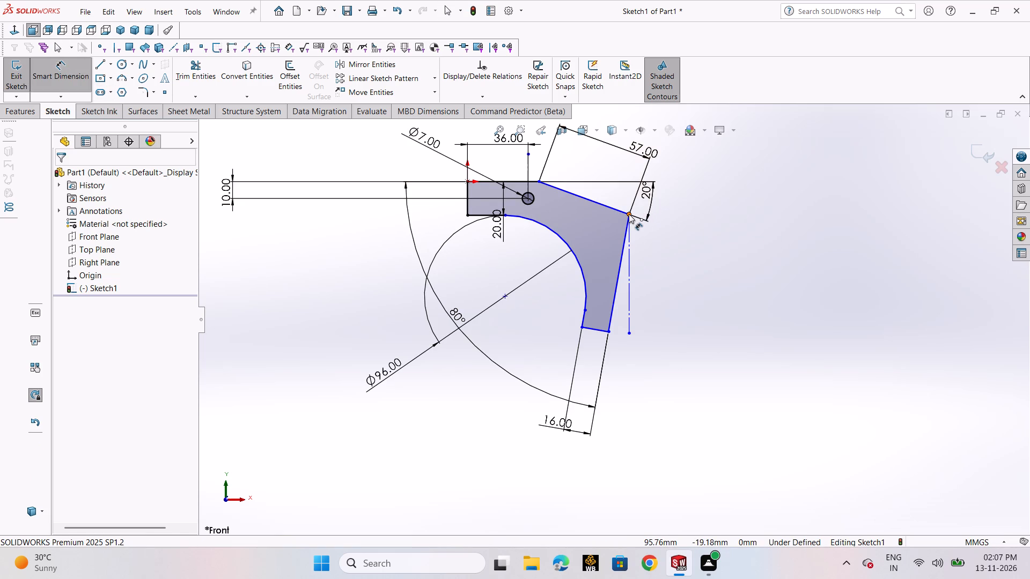
click(629, 214)
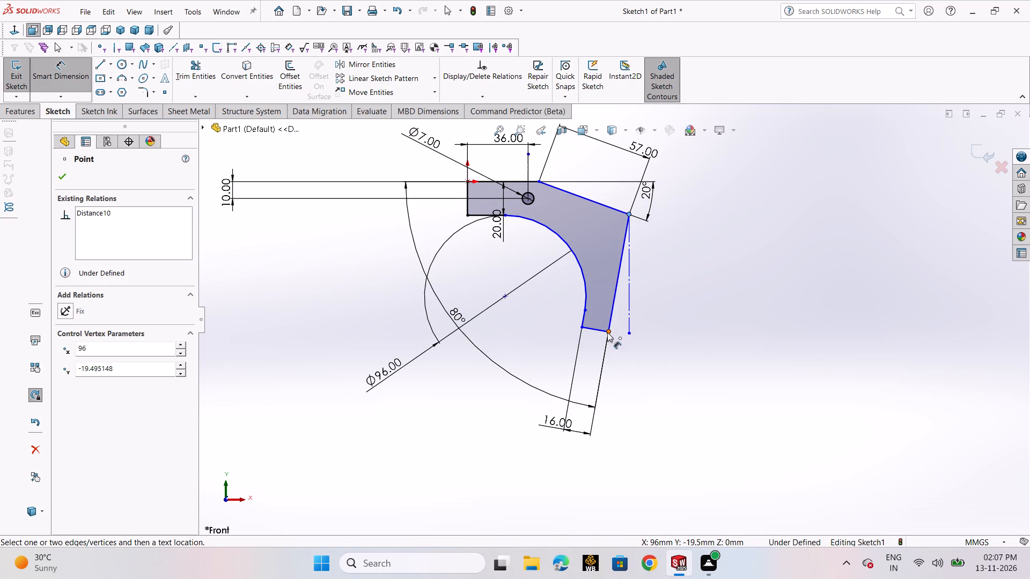
click(607, 332)
click(719, 287)
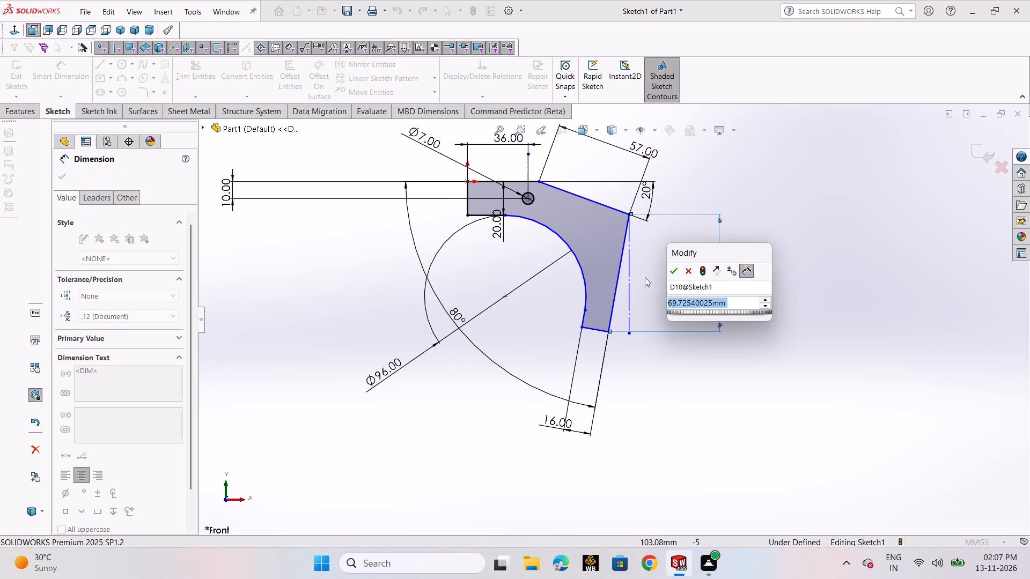
click(673, 268)
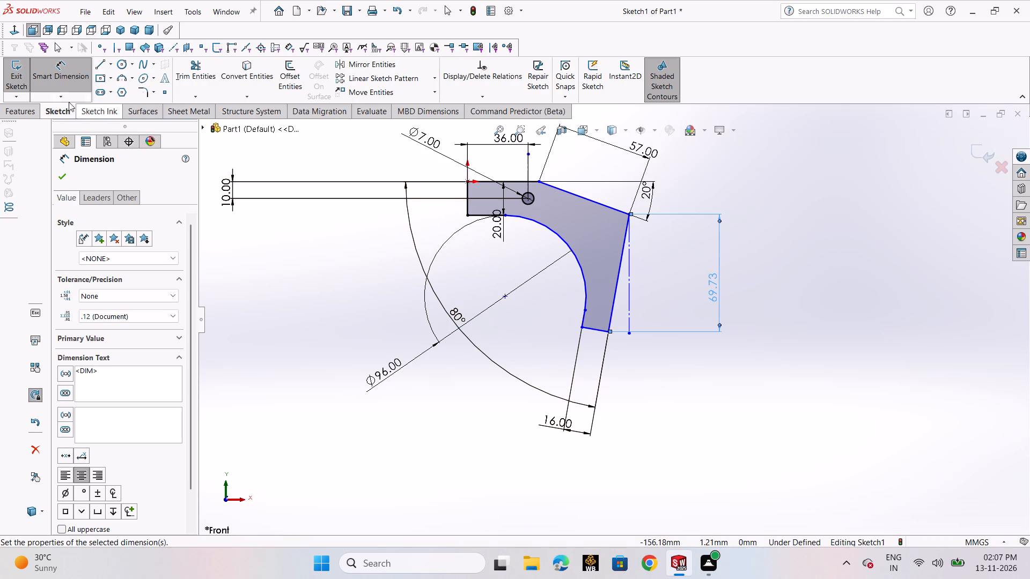
Dimension the horizontal distance from the leg's lower inner corner to the vertical centerline's lower end, keeping its current value.
click(580, 326)
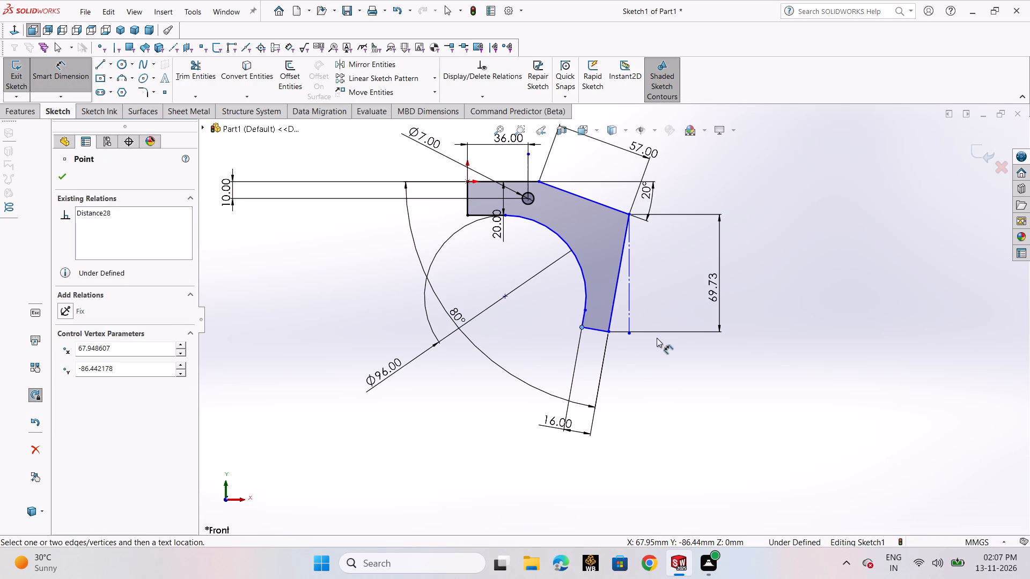
click(631, 335)
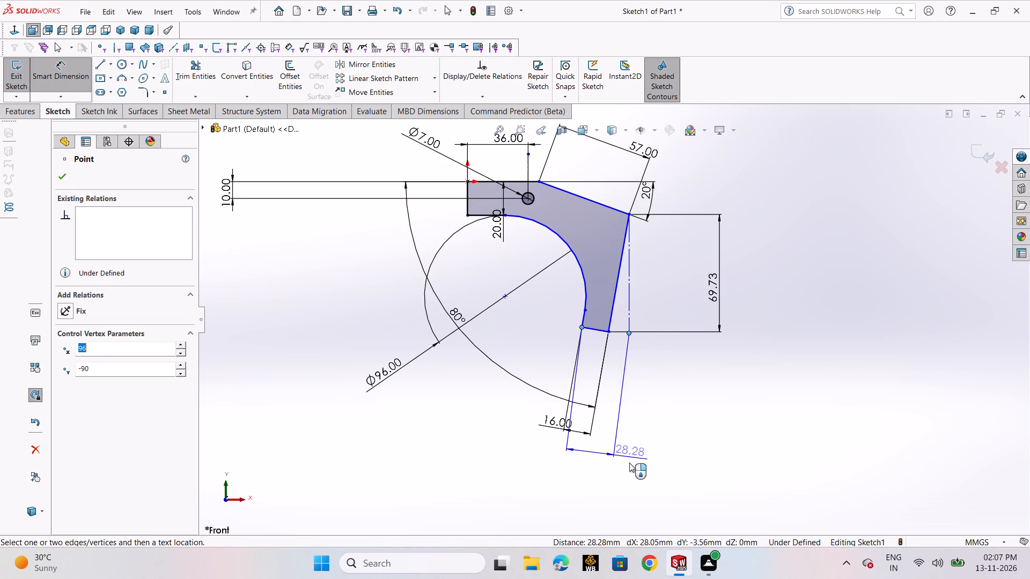
click(607, 485)
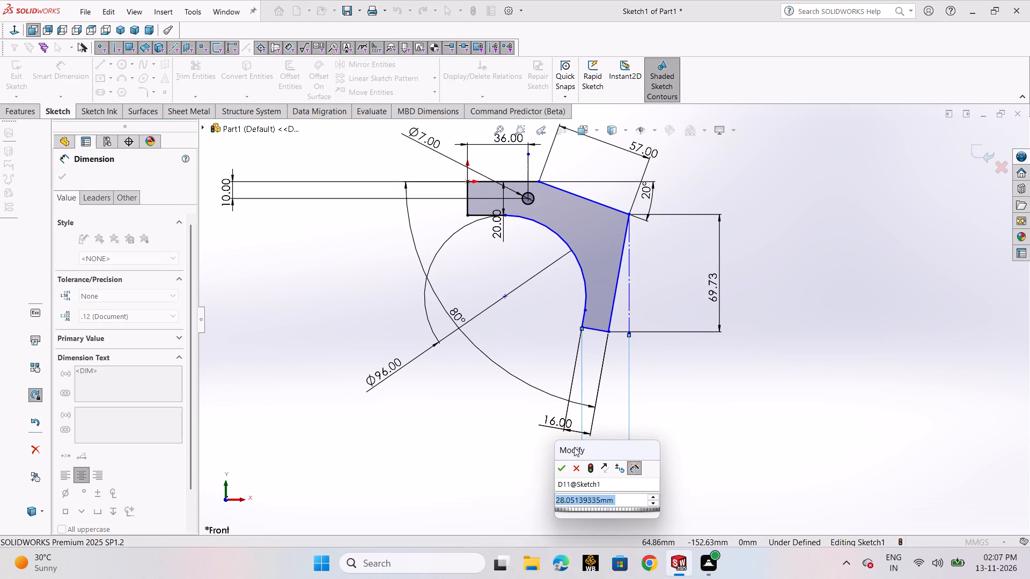
click(563, 466)
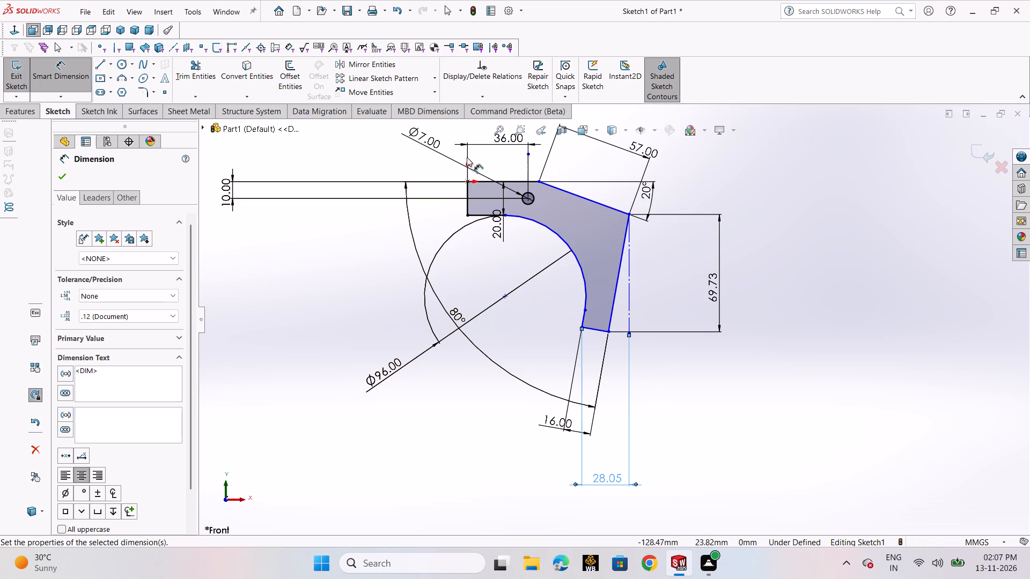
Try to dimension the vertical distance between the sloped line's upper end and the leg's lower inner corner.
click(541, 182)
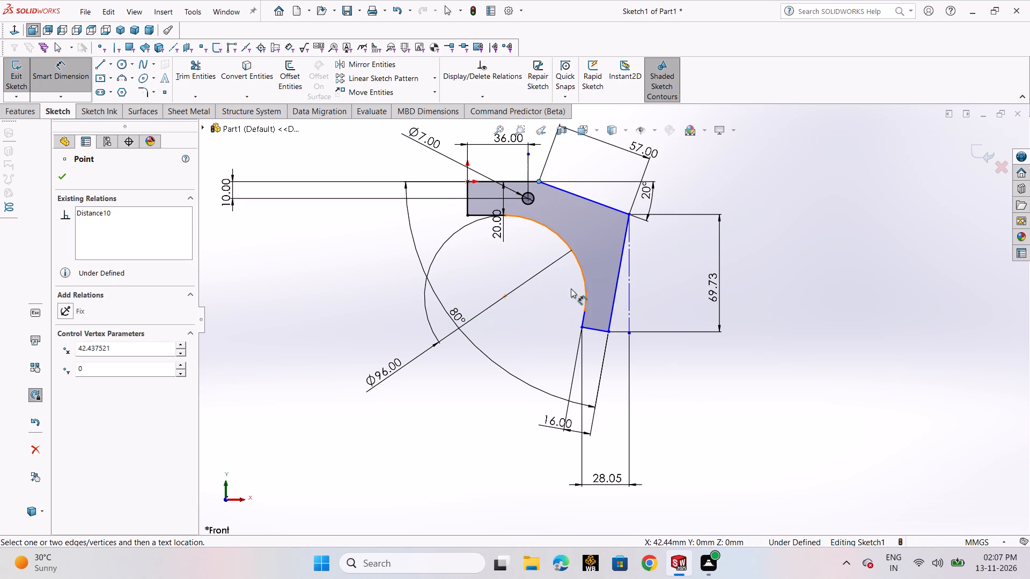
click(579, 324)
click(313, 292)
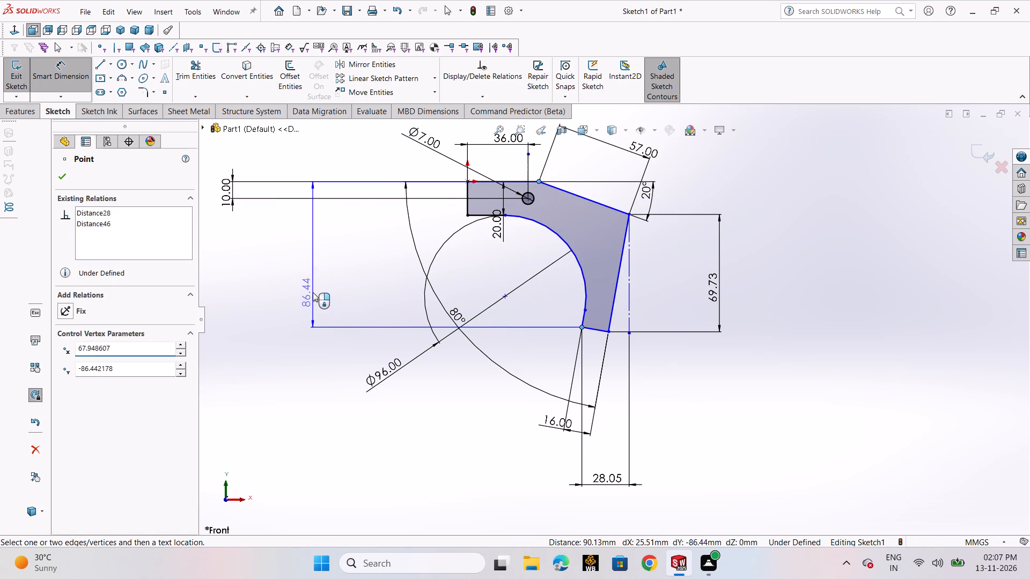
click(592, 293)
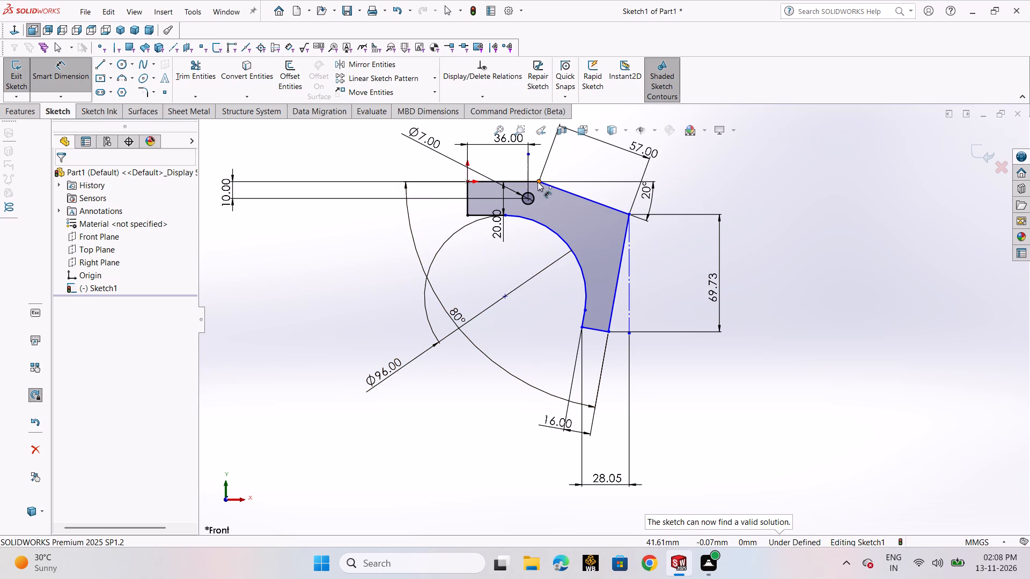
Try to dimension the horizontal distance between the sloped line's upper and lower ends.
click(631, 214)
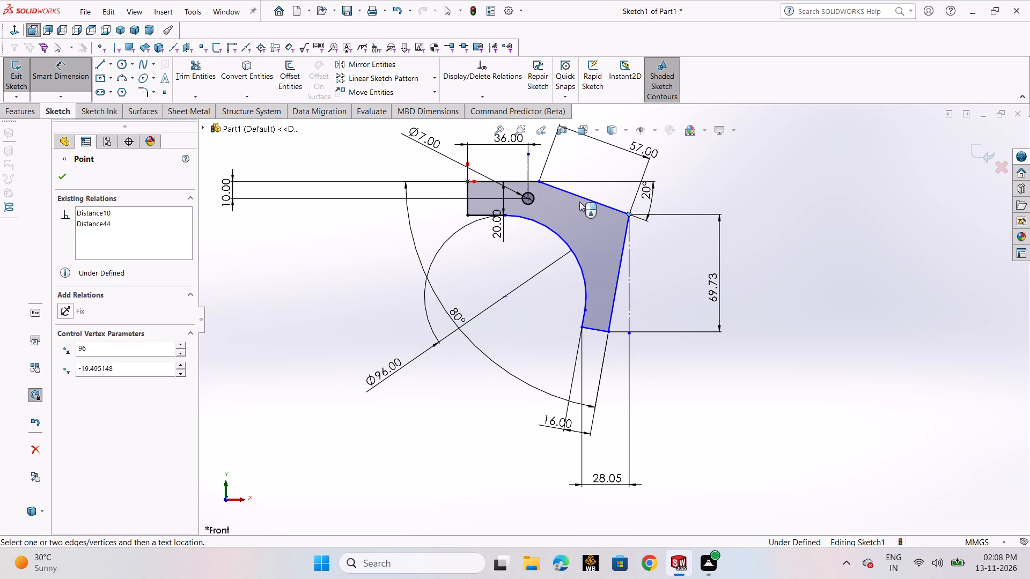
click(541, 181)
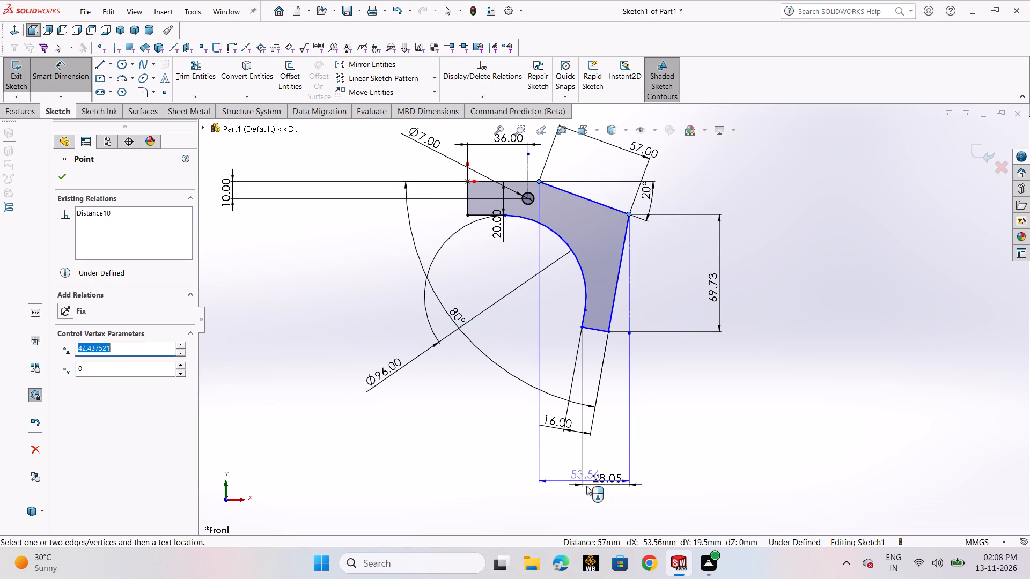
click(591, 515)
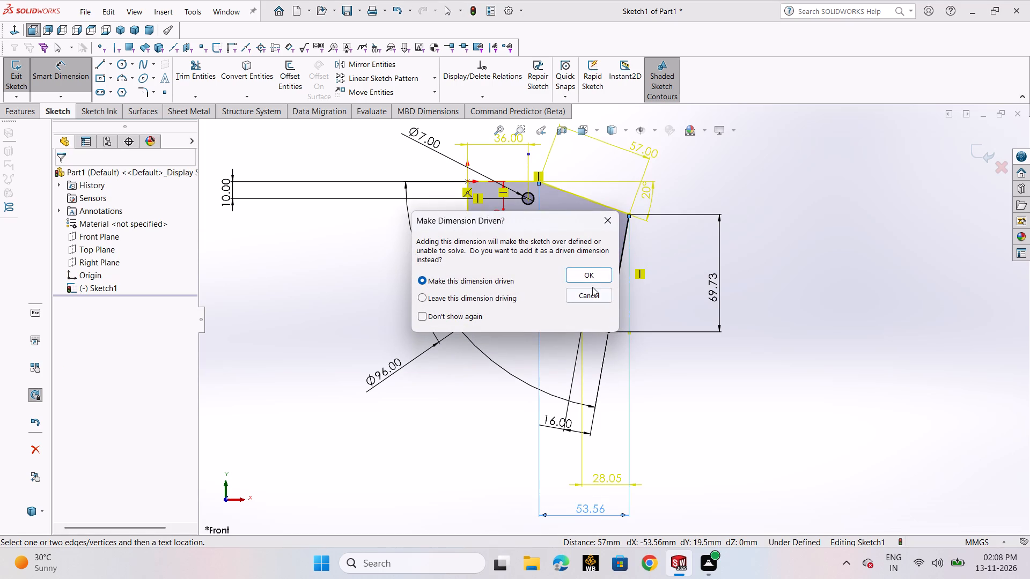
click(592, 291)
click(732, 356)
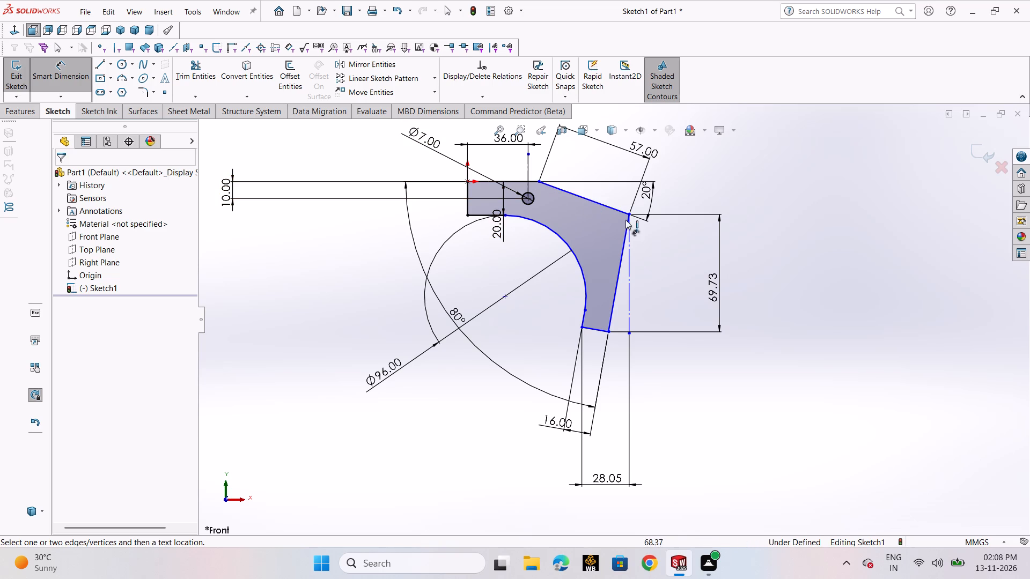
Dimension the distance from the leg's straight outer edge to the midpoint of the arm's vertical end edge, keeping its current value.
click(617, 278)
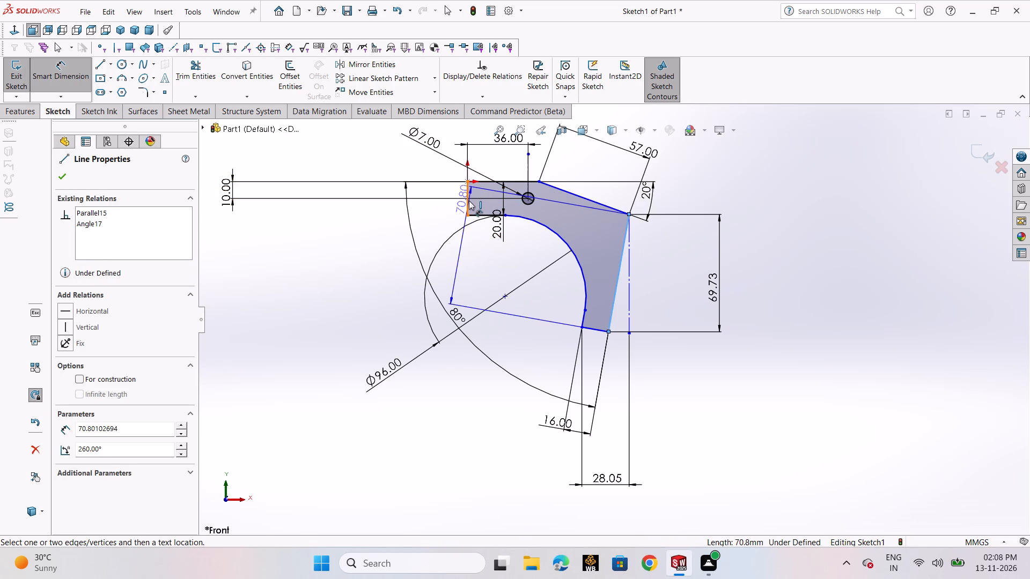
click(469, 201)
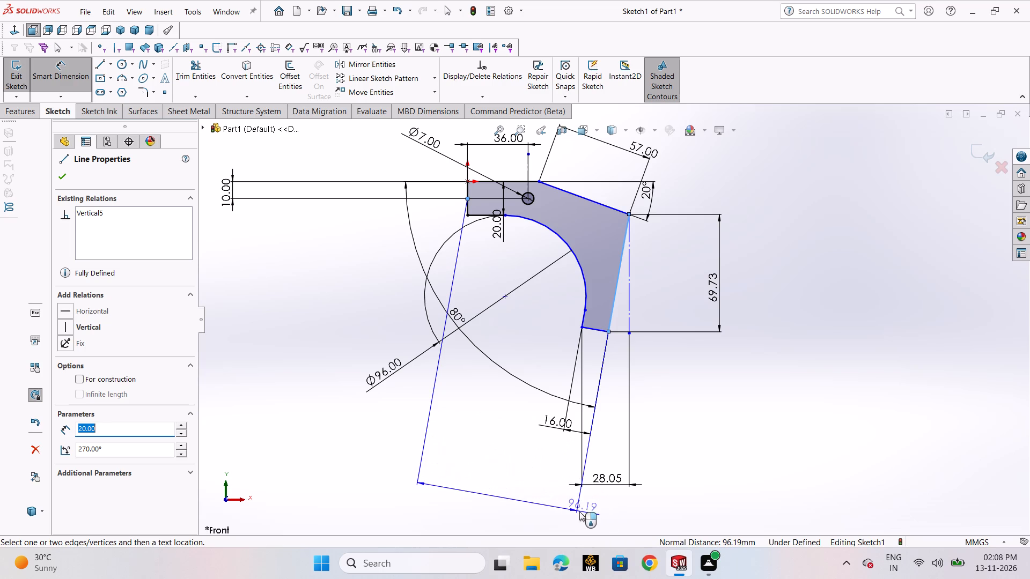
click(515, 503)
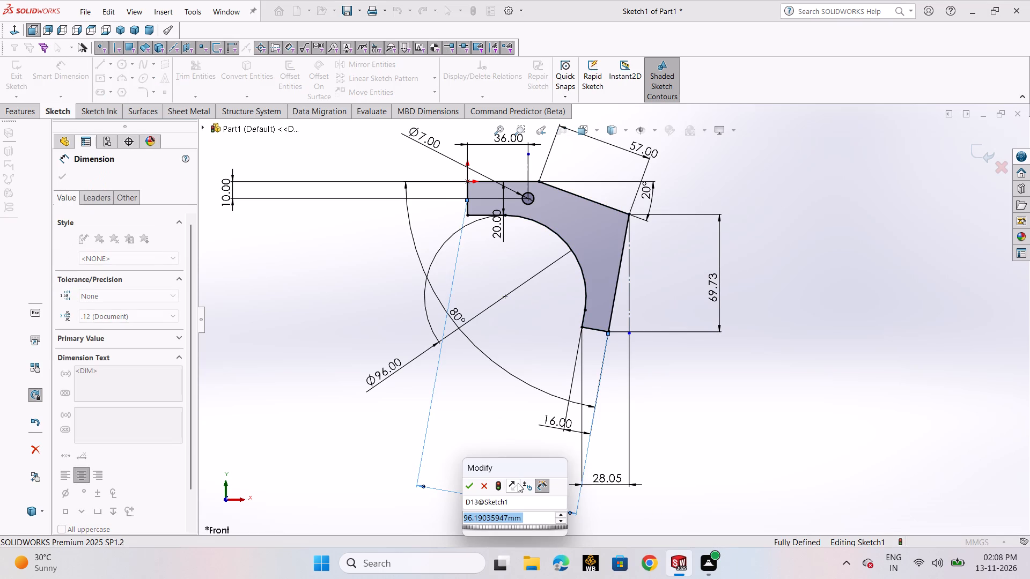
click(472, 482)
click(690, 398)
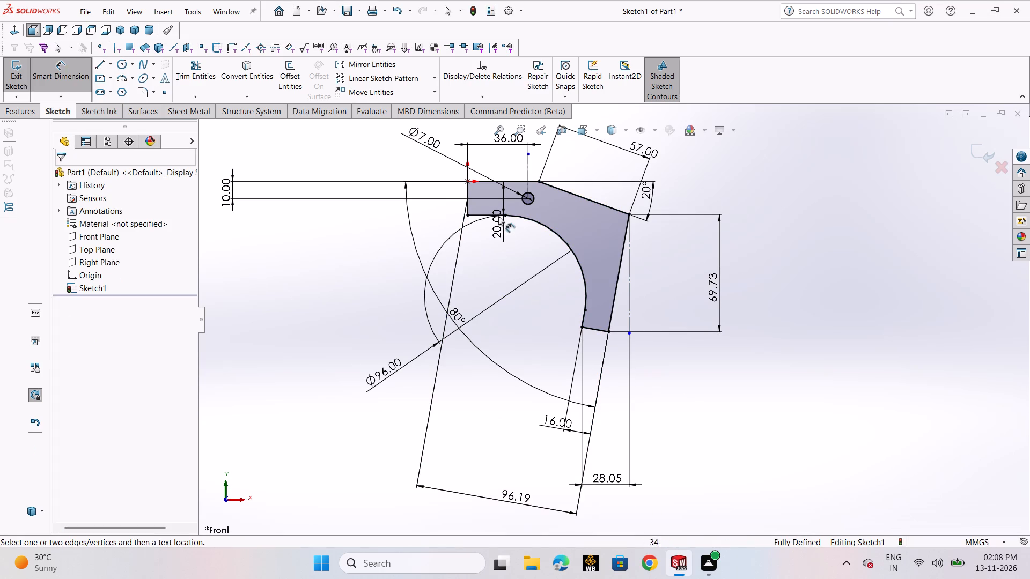
Draw a 3 Point Arc bulging outward between the lower and upper ends of the leg's outer edge, with a 135 mm radius.
click(123, 81)
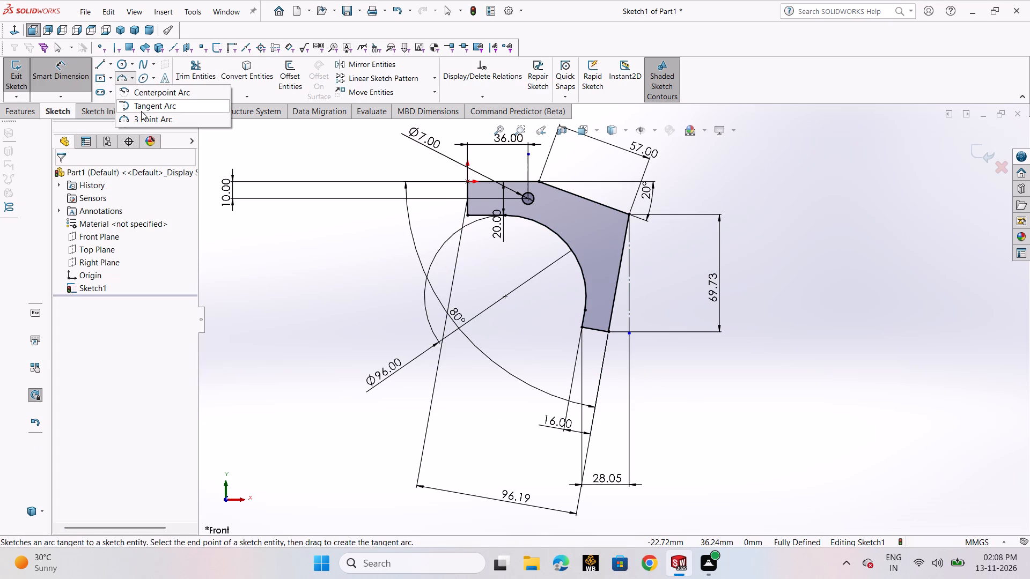
click(146, 118)
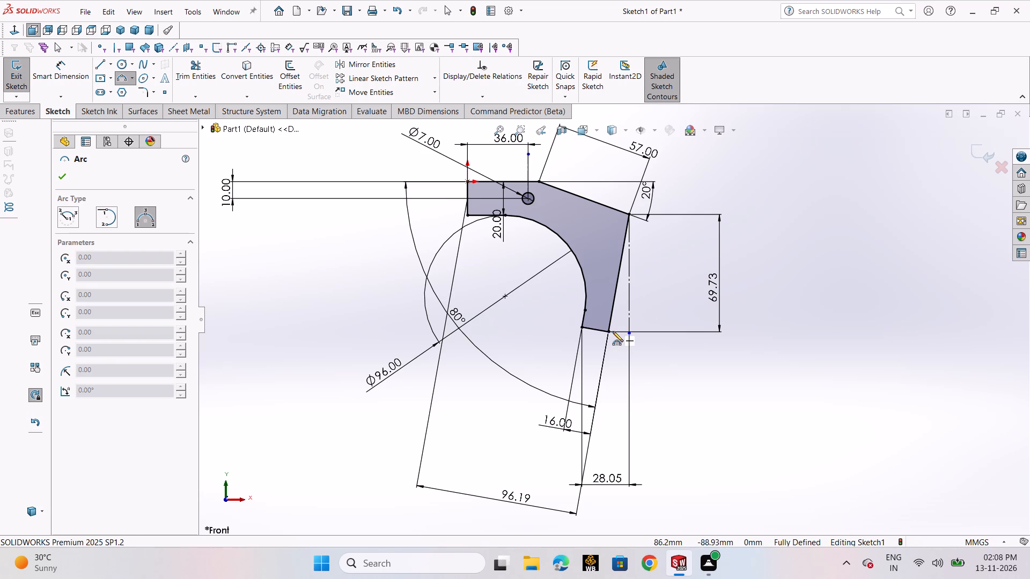
click(610, 332)
click(628, 216)
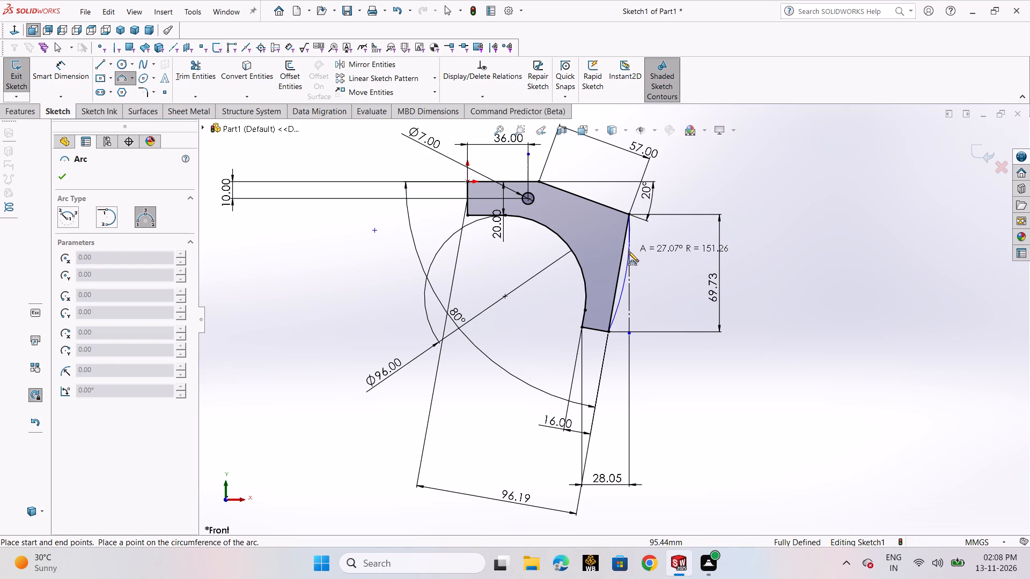
click(640, 268)
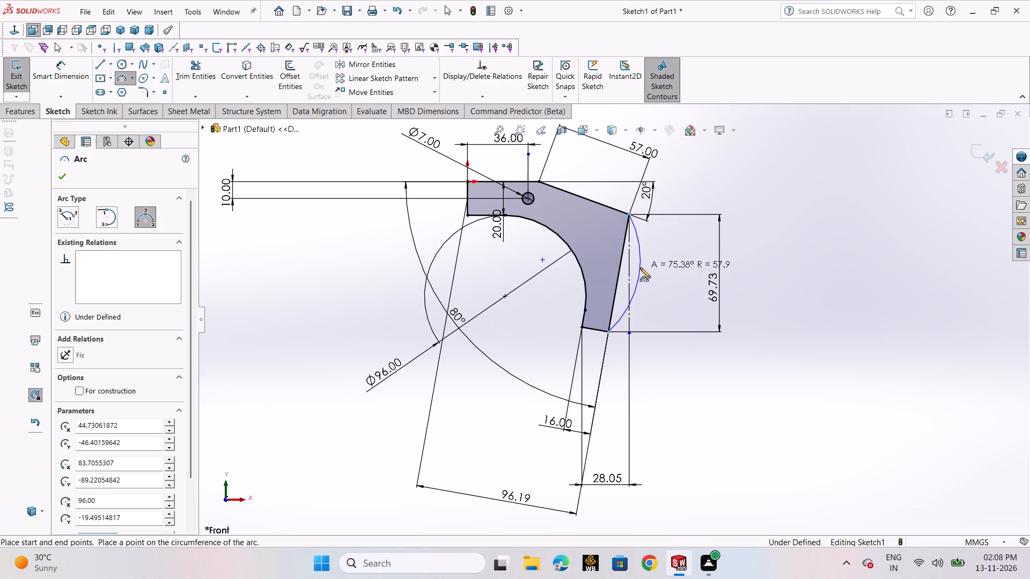
text(135)
key(Return)
click(59, 176)
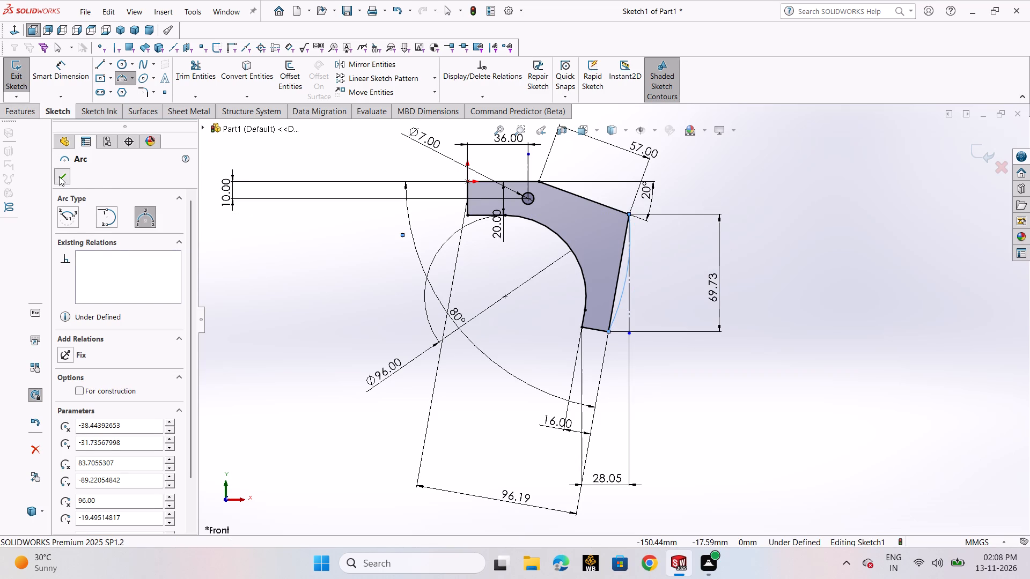
Add a radius dimension to the new outer arc, keeping its 135 mm value.
click(63, 76)
scroll(531, 266, down, 3)
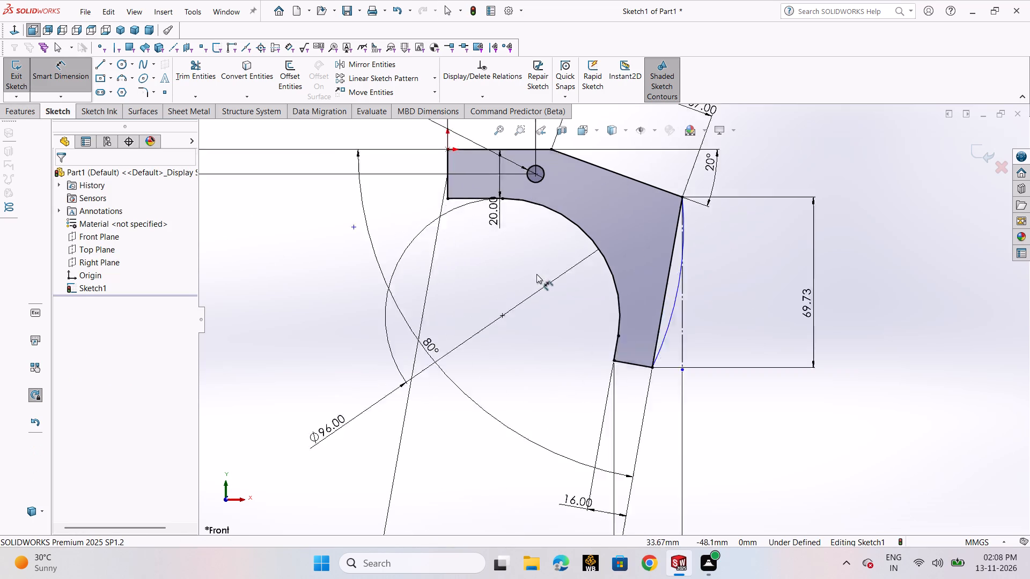
scroll(536, 274, down, 2)
click(790, 352)
click(900, 350)
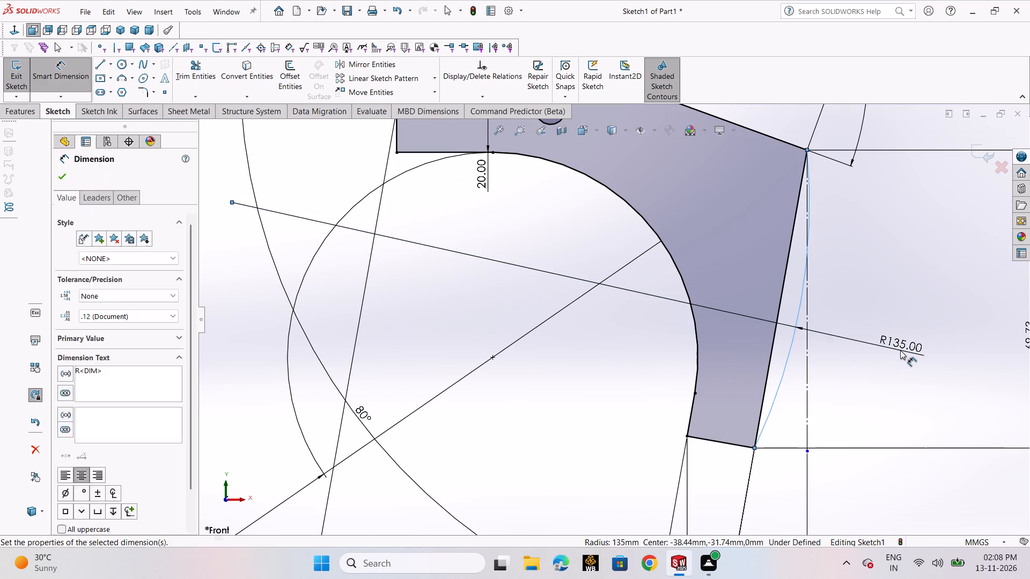
click(855, 334)
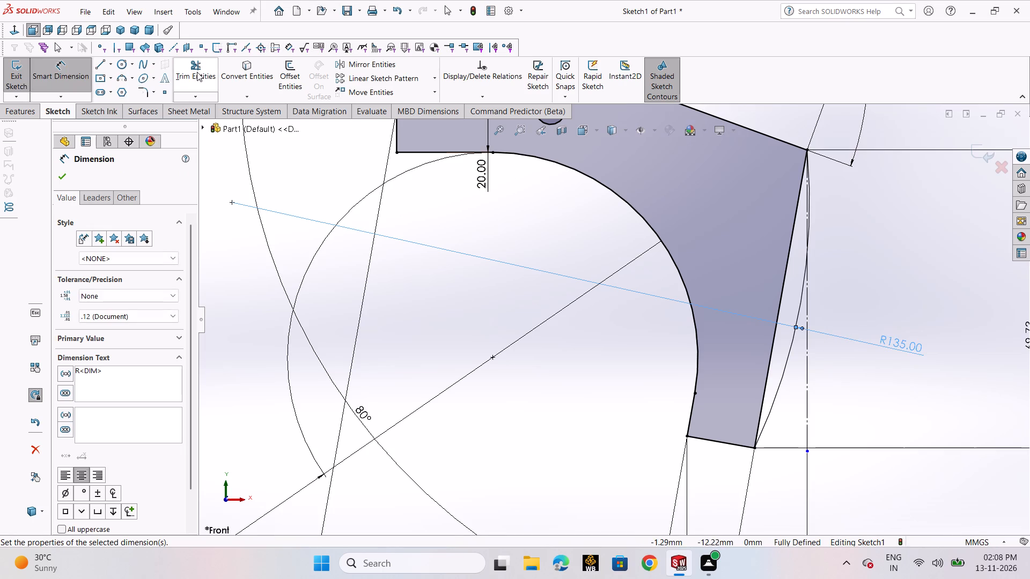
Trim away the leg's straight outer edge so the outer arc bounds the profile.
click(197, 72)
drag(772, 278, 785, 287)
scroll(785, 287, up, 4)
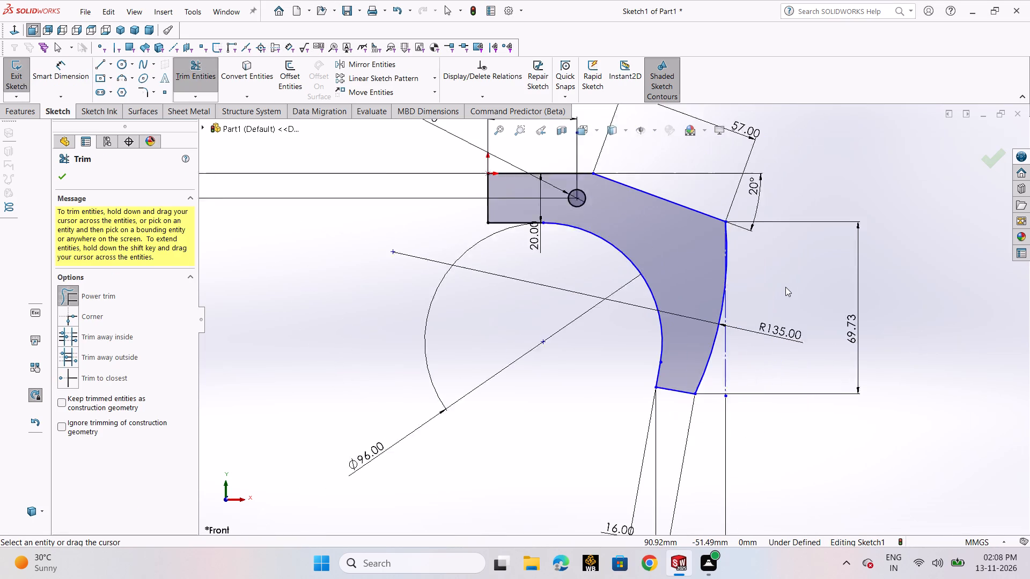
scroll(788, 276, up, 3)
click(61, 173)
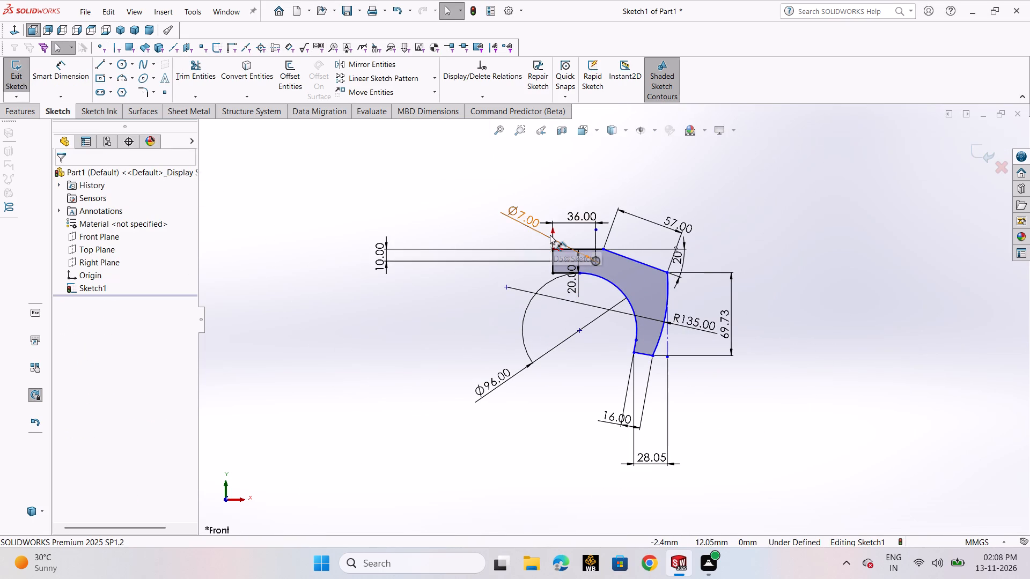
Dimension the horizontal distance from the arm's vertical end edge to the leg's lower outer corner, keeping its current value.
click(57, 69)
click(553, 264)
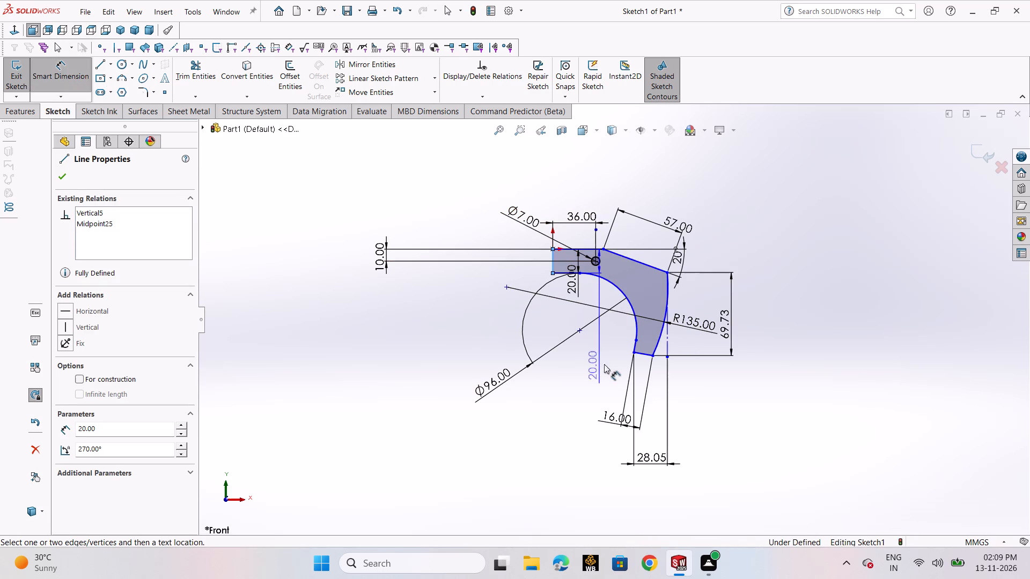
click(653, 354)
click(620, 502)
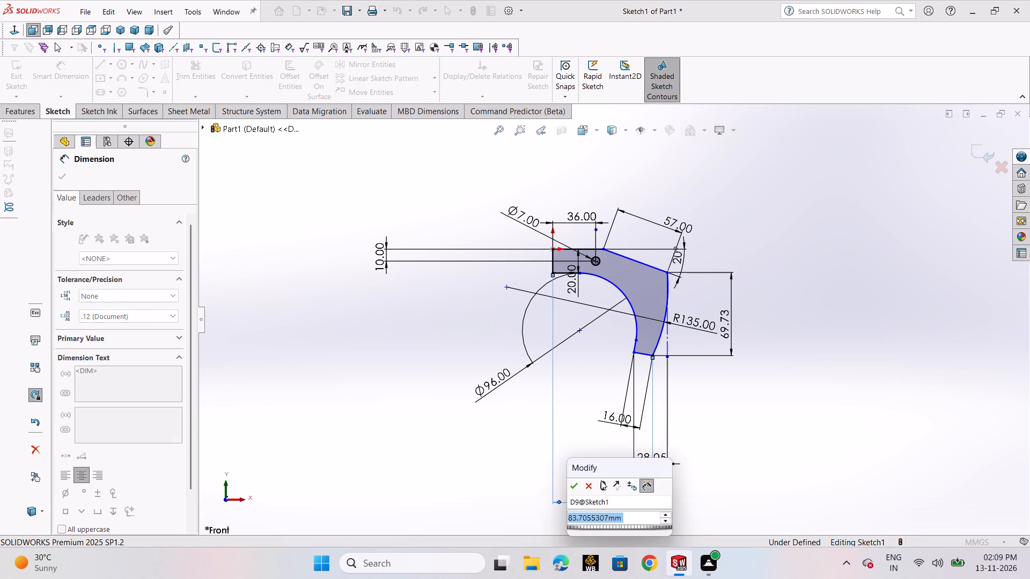
click(580, 485)
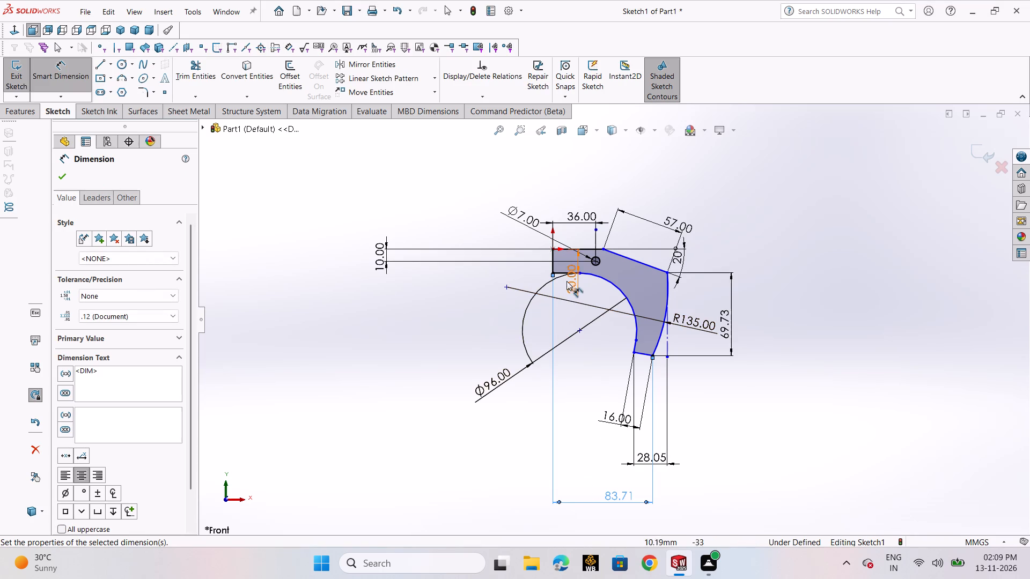
Dimension the horizontal distance from the arm's vertical end edge to the sloped line's lower end, keeping its current value.
click(551, 264)
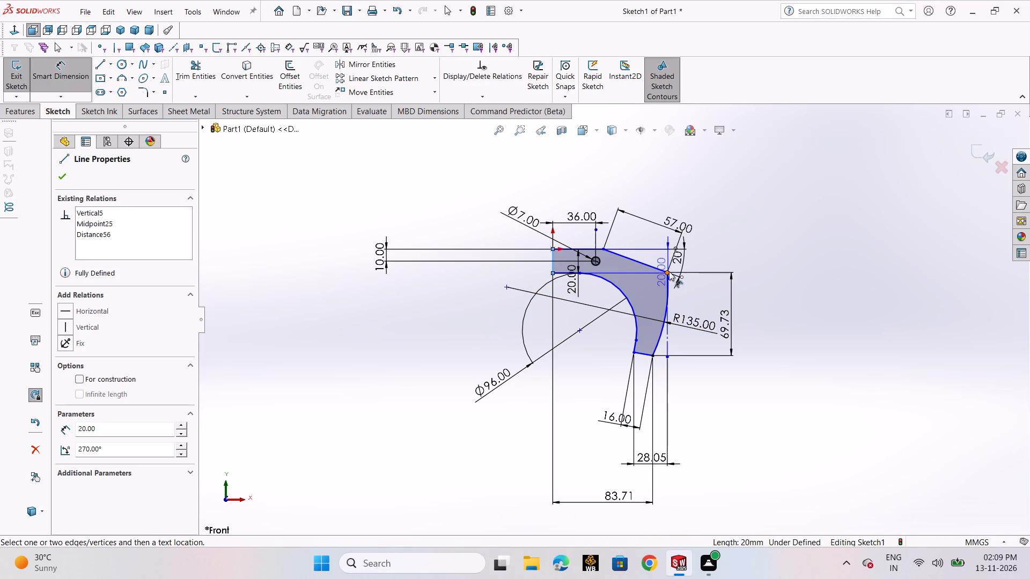
click(669, 271)
click(656, 187)
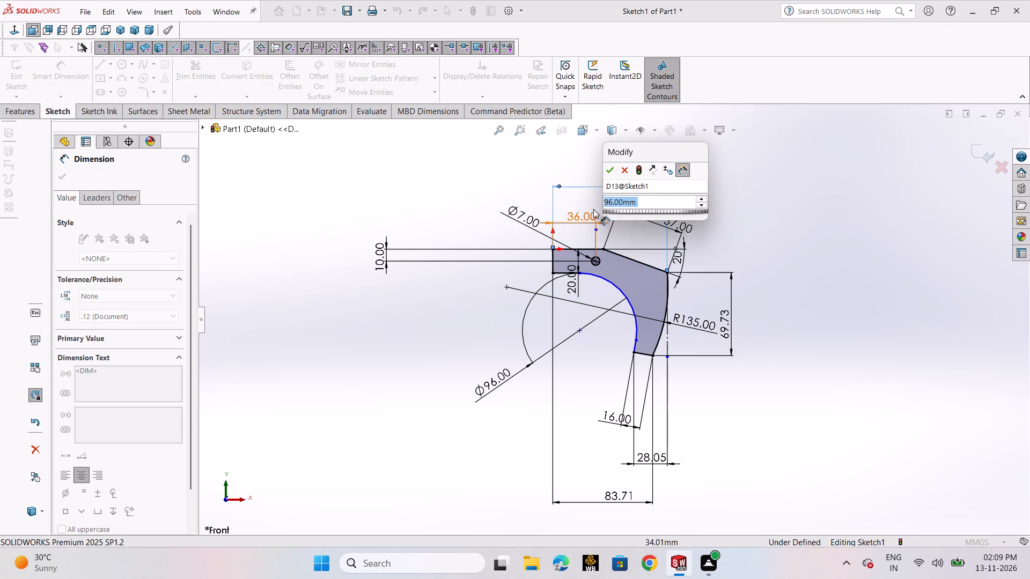
click(609, 173)
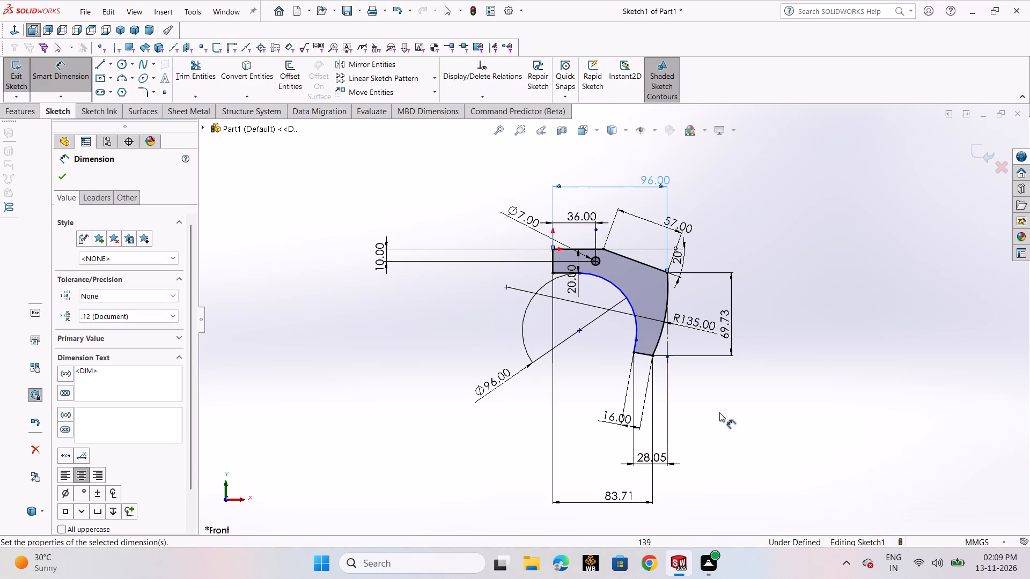
Dimension the horizontal distance from the inner arc's upper end to the midpoint of the leg's short inner edge, keeping its current value.
scroll(669, 351, down, 4)
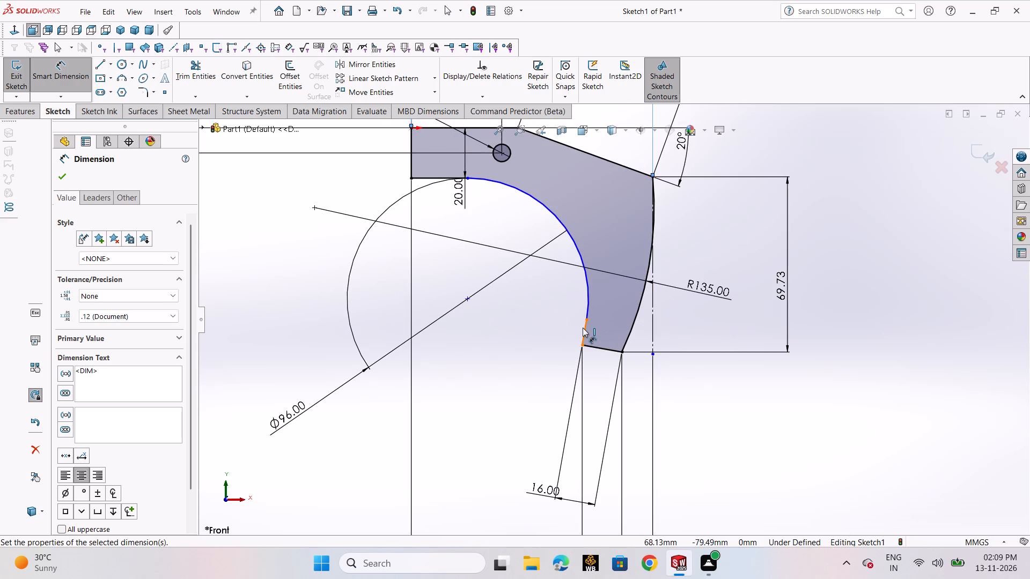
click(583, 330)
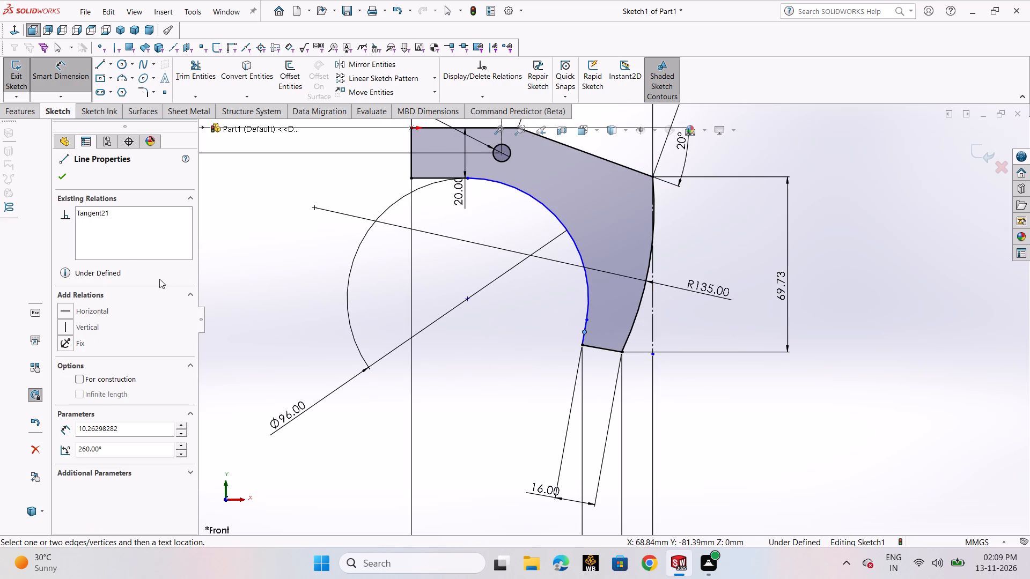
click(67, 179)
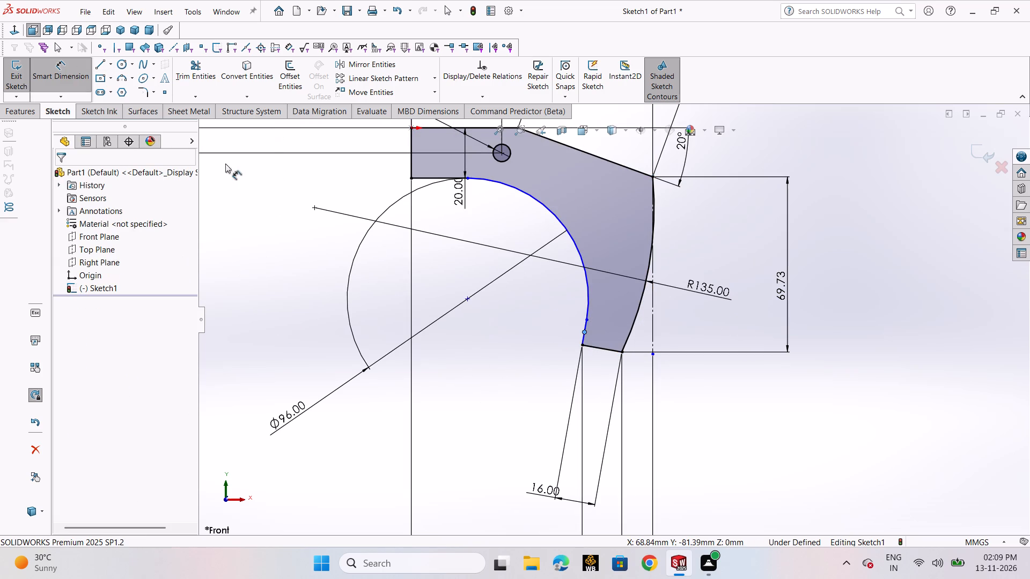
click(467, 181)
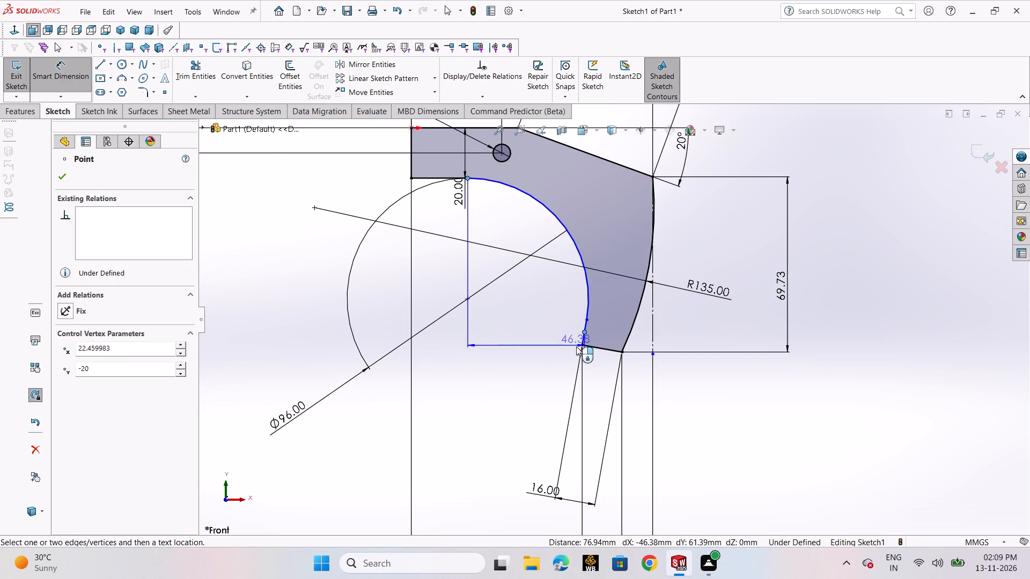
click(511, 398)
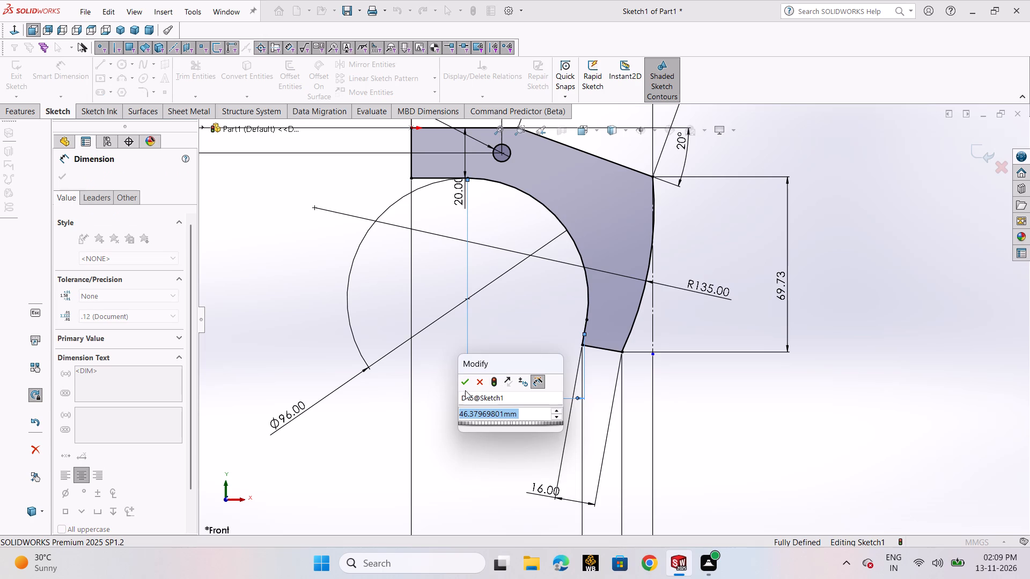
click(464, 384)
scroll(649, 377, up, 2)
click(761, 363)
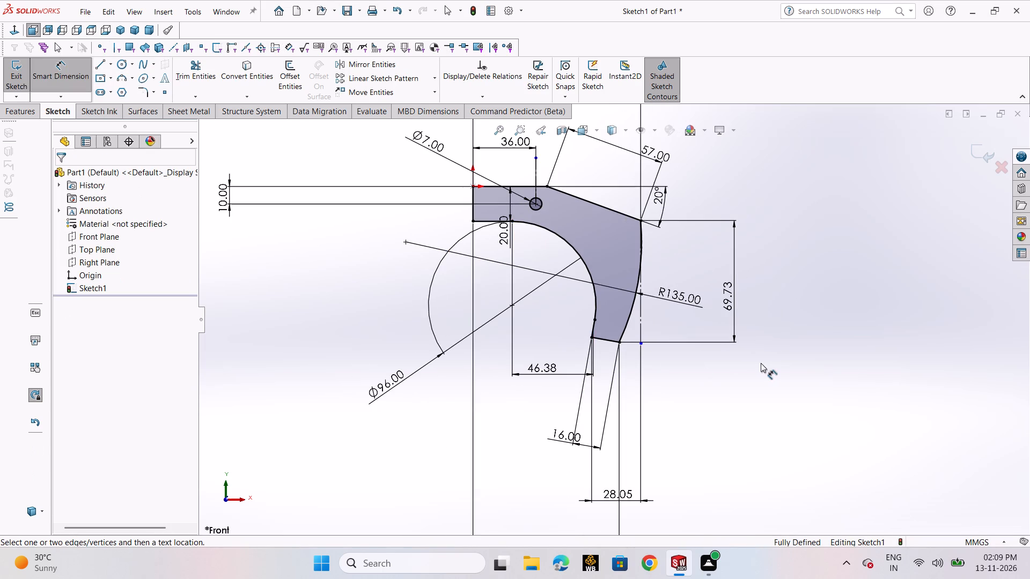
Exit the completed bracket profile sketch.
scroll(761, 363, up, 4)
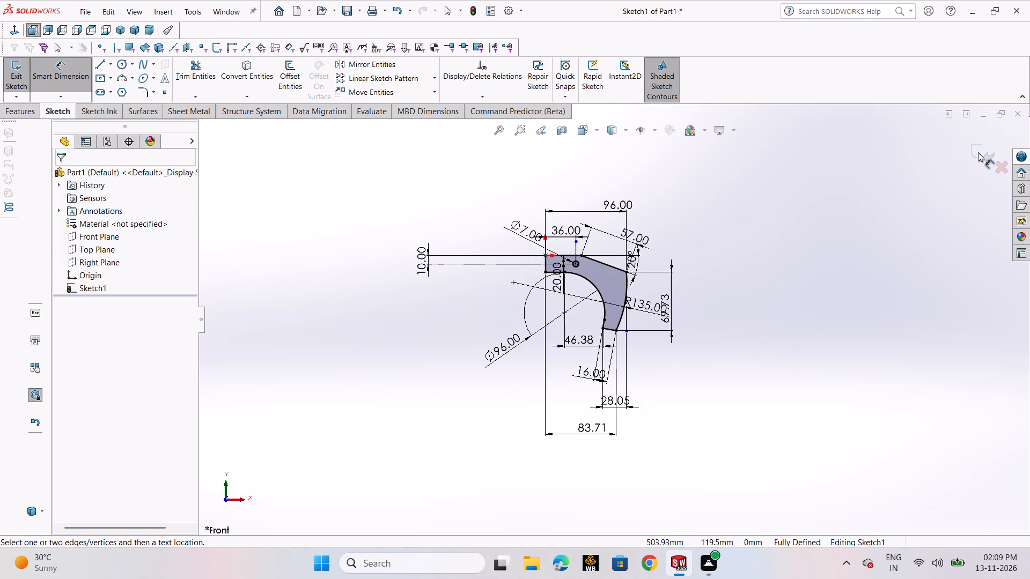
click(978, 152)
Extrude the bracket profile as a blind boss with a depth of 26/2, giving 13 mm.
scroll(806, 258, up, 1)
middle_drag(804, 276, 733, 339)
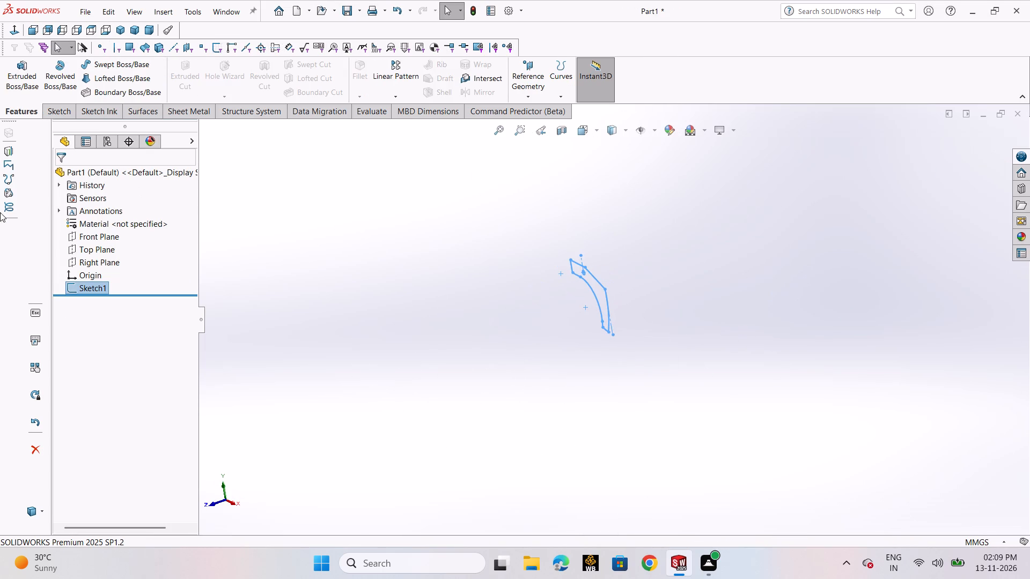
click(13, 79)
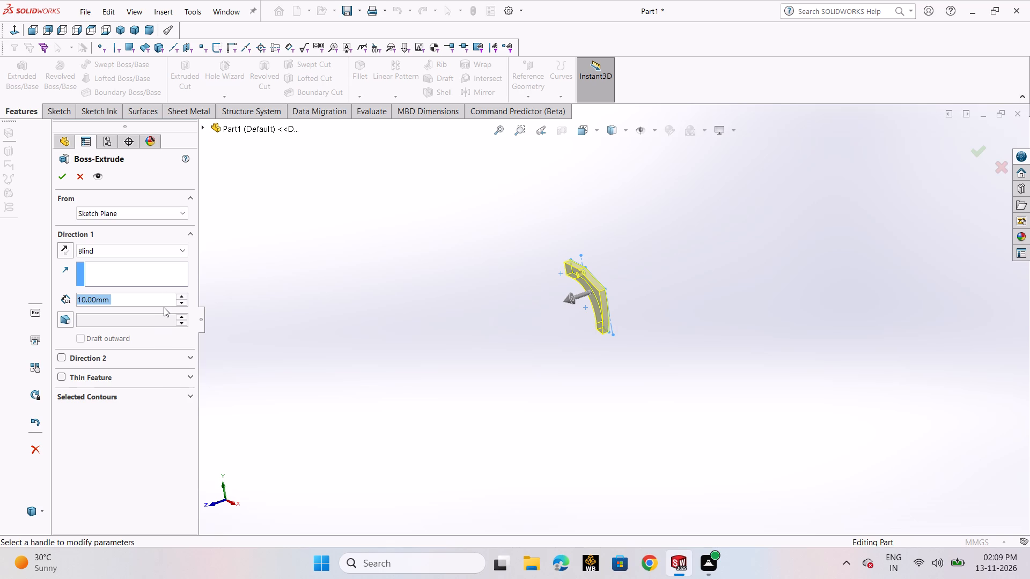
text(26)
key(slash)
key(2)
key(Return)
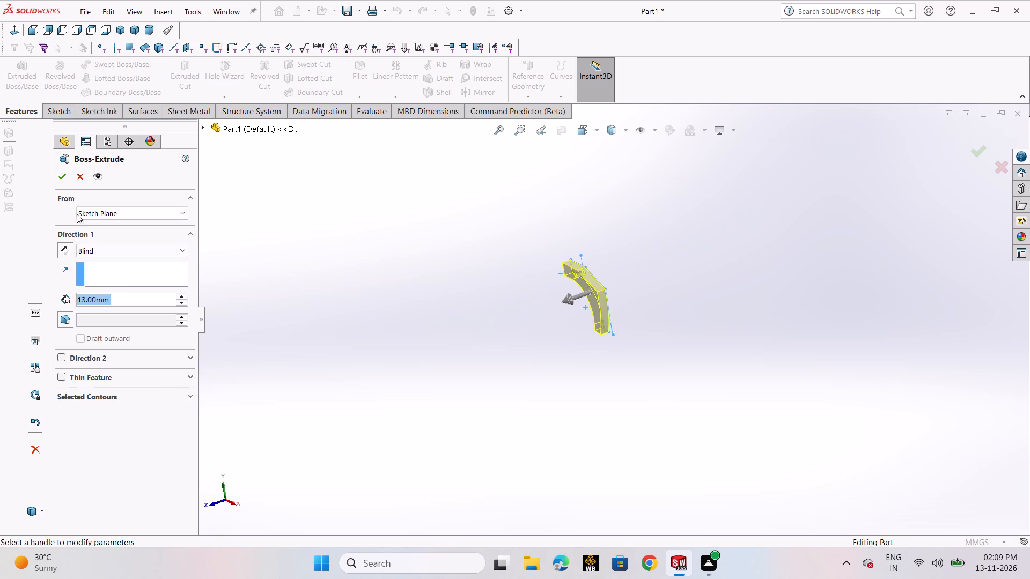
click(63, 176)
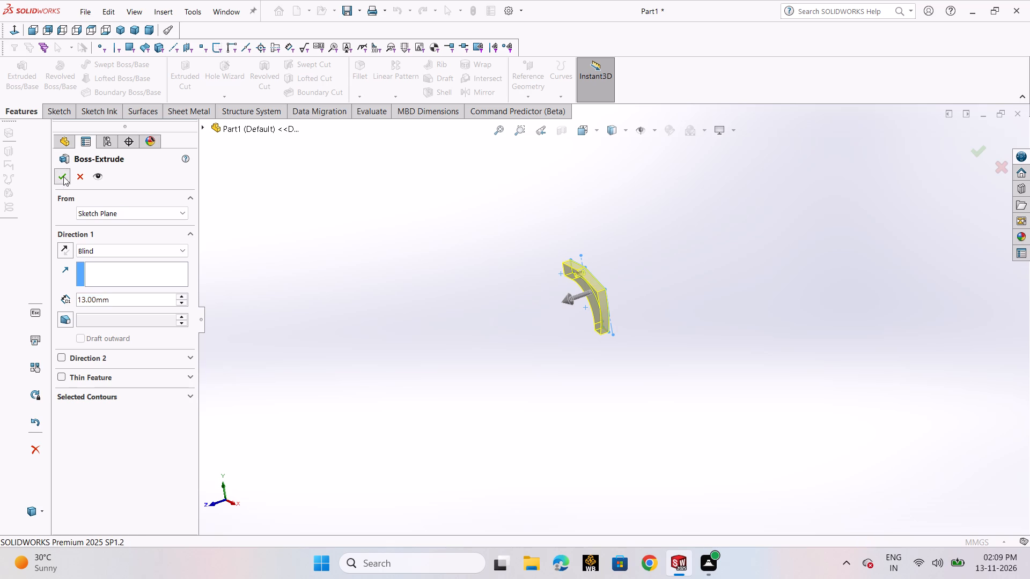
Create a reference plane midway between the bracket's two opposite flat profile faces.
click(350, 335)
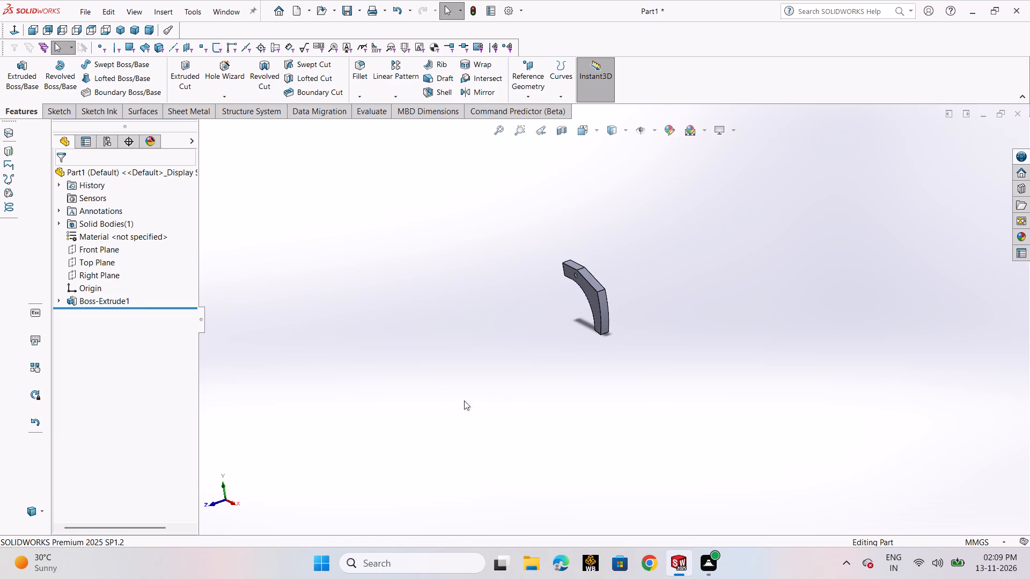
middle_drag(653, 307, 679, 294)
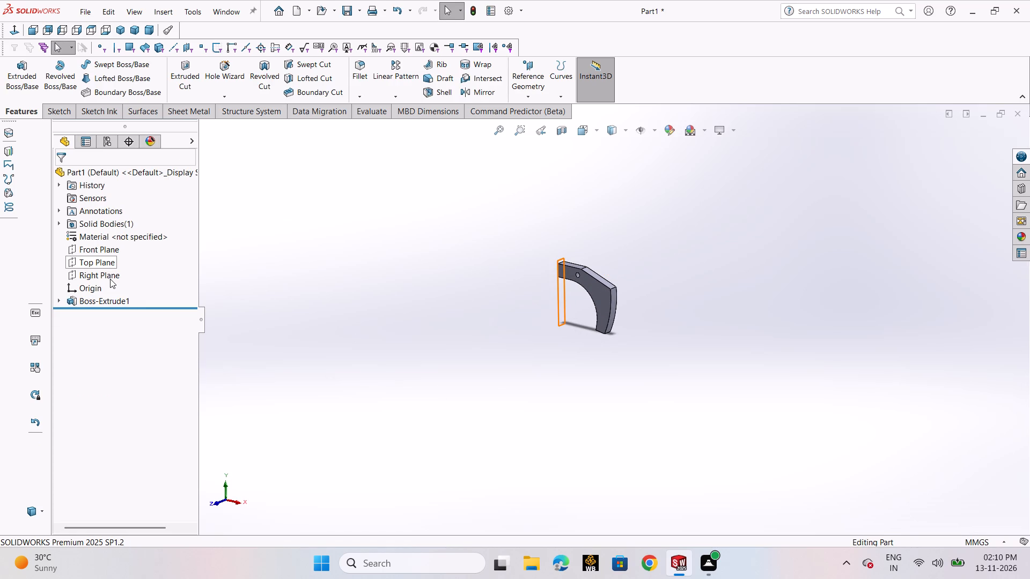
click(112, 248)
middle_drag(719, 320, 680, 367)
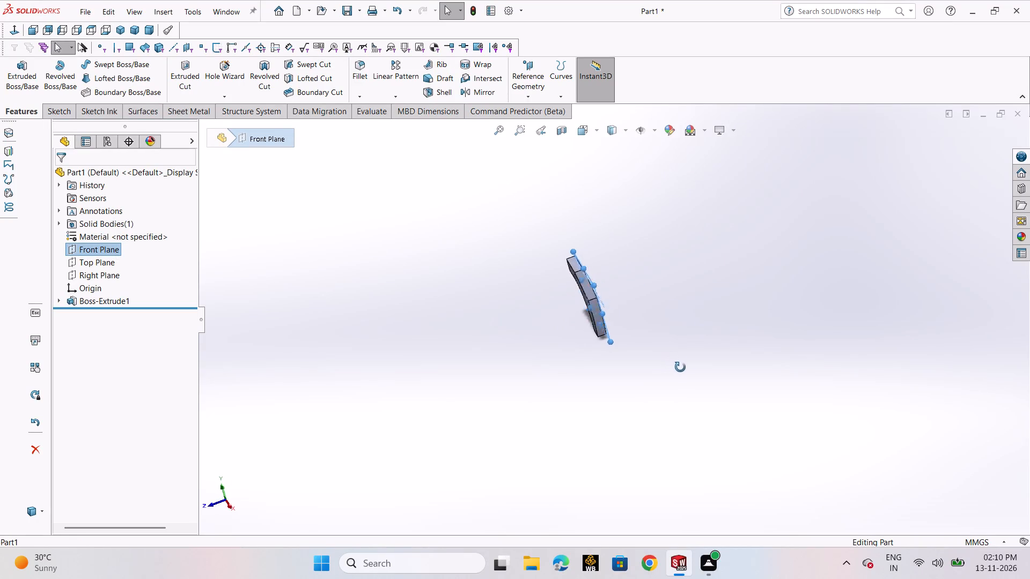
middle_drag(680, 367, 722, 340)
scroll(597, 266, down, 8)
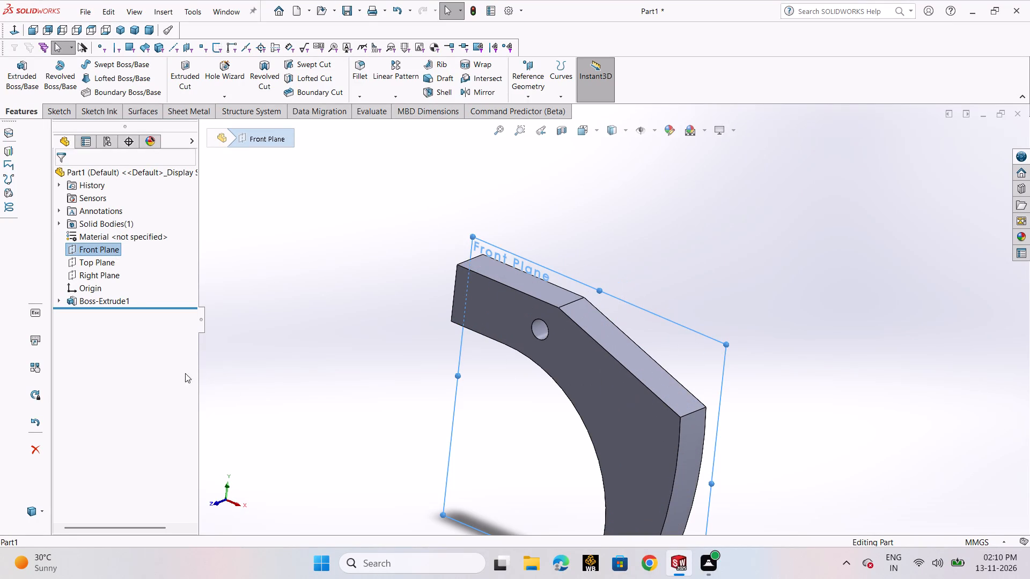
click(359, 233)
click(523, 99)
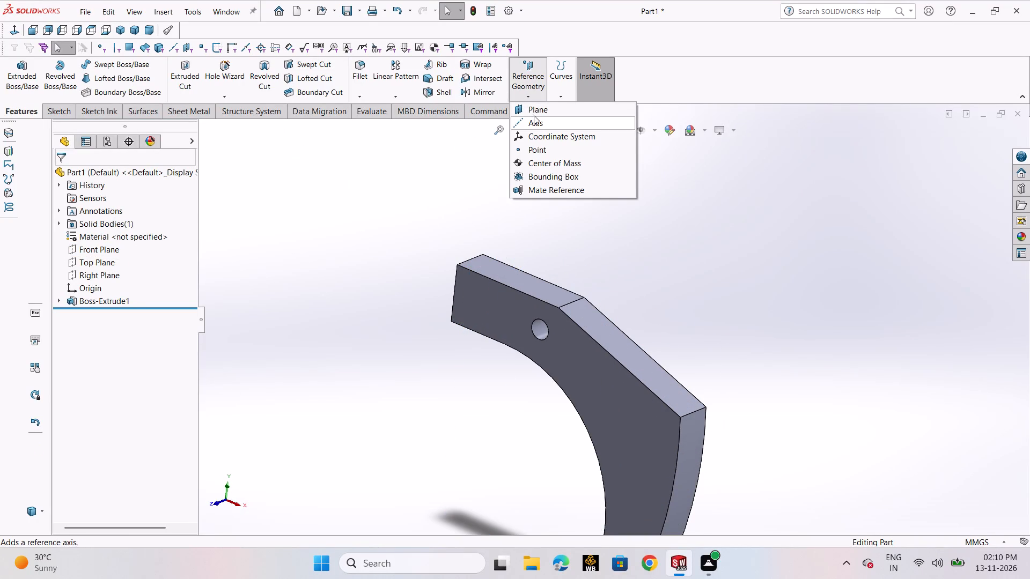
click(536, 107)
click(499, 299)
middle_drag(555, 281, 527, 294)
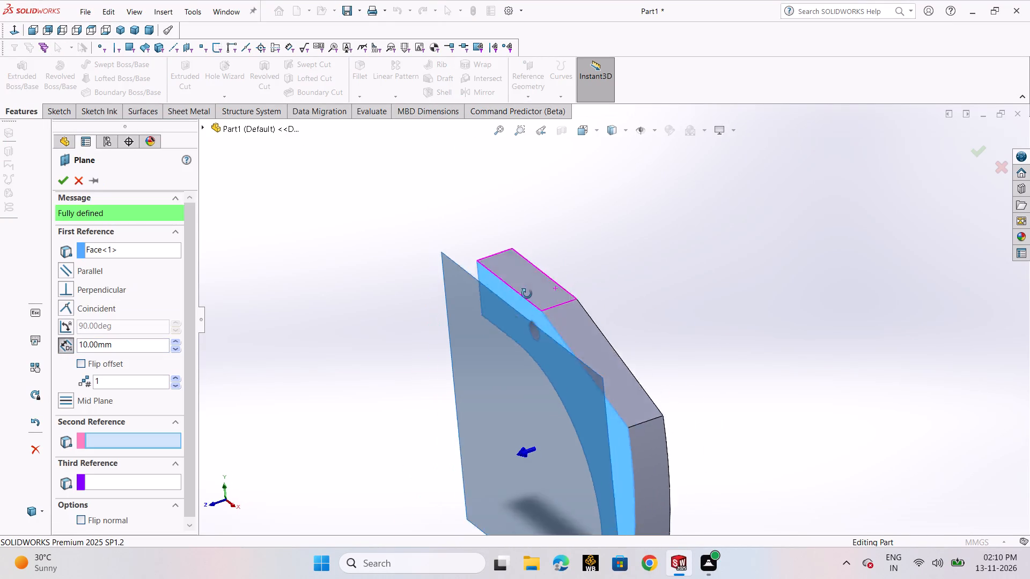
middle_drag(527, 294, 496, 314)
click(570, 274)
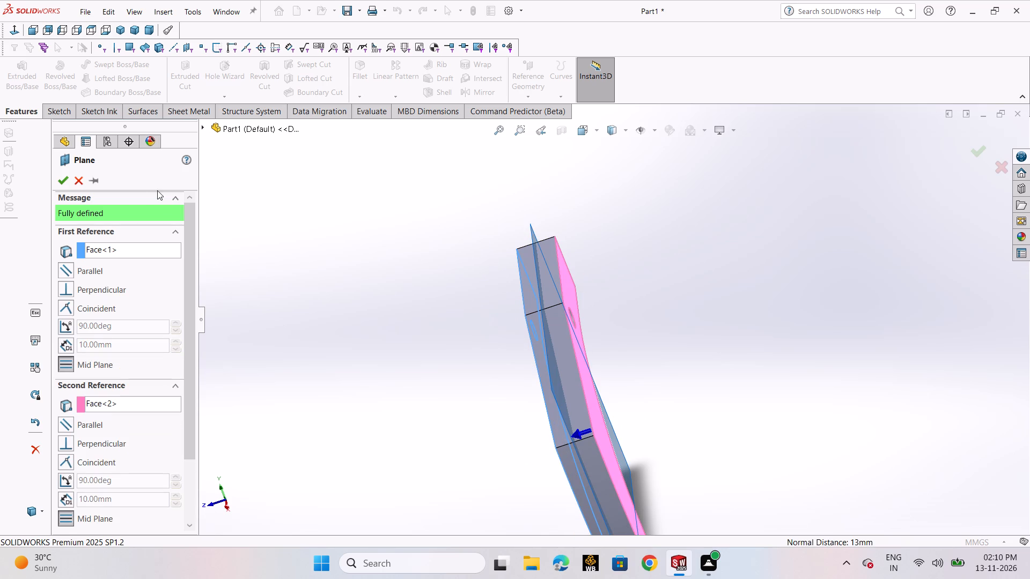
click(67, 184)
click(338, 384)
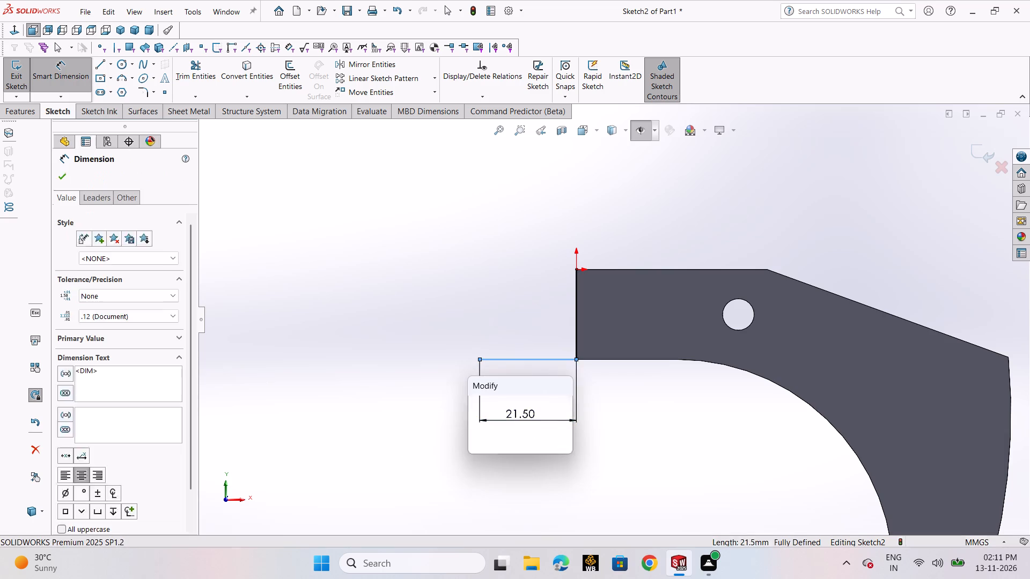
Set the length of the horizontal line extending from the arm's end to 8+5, giving 13 mm.
key(8)
text(+5)
key(Return)
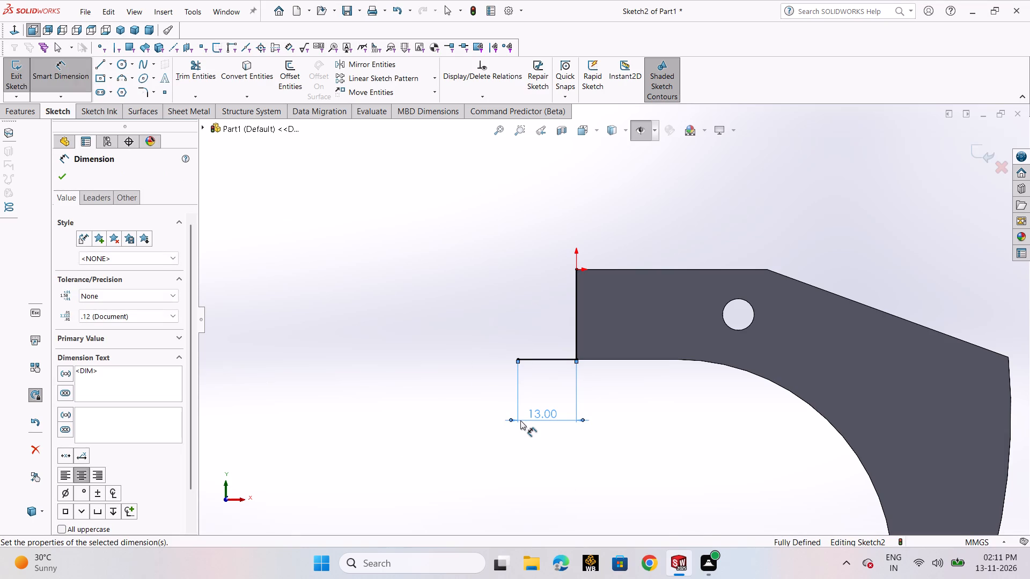
click(61, 178)
Draw three lines forming a rectangle 20 mm high and about 3.5 mm wide at the horizontal line's free end.
click(101, 70)
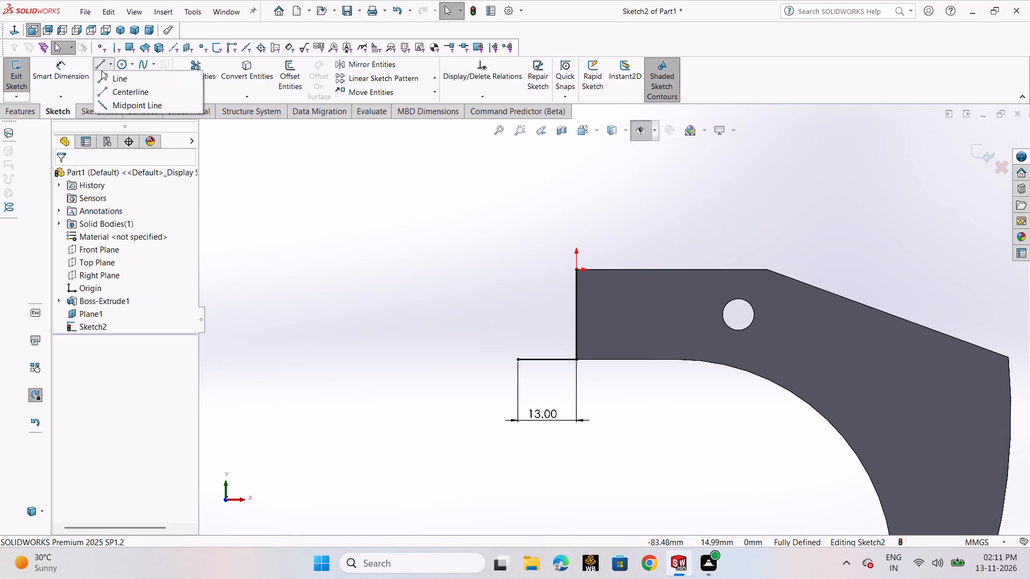
click(104, 80)
click(519, 360)
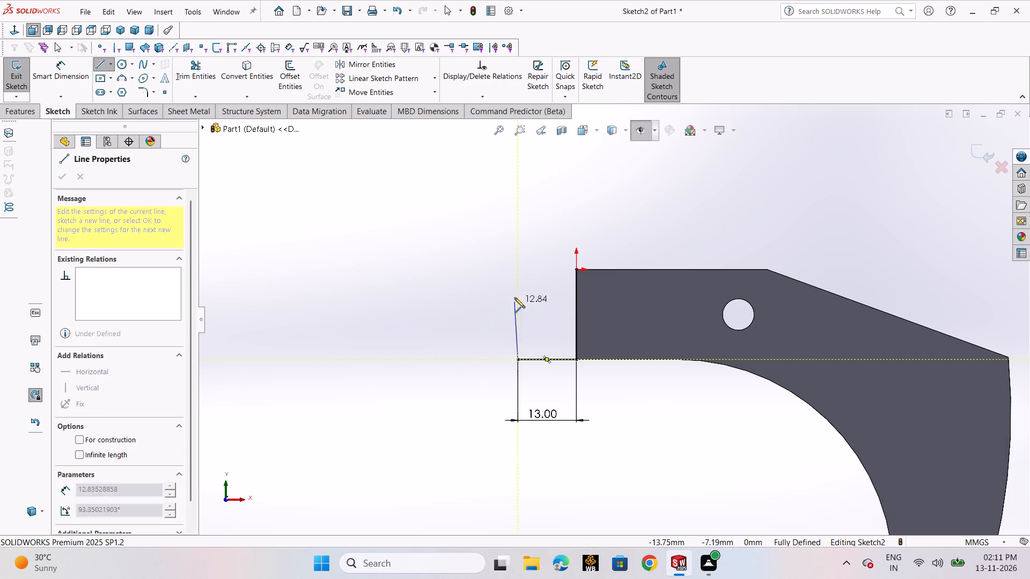
click(517, 269)
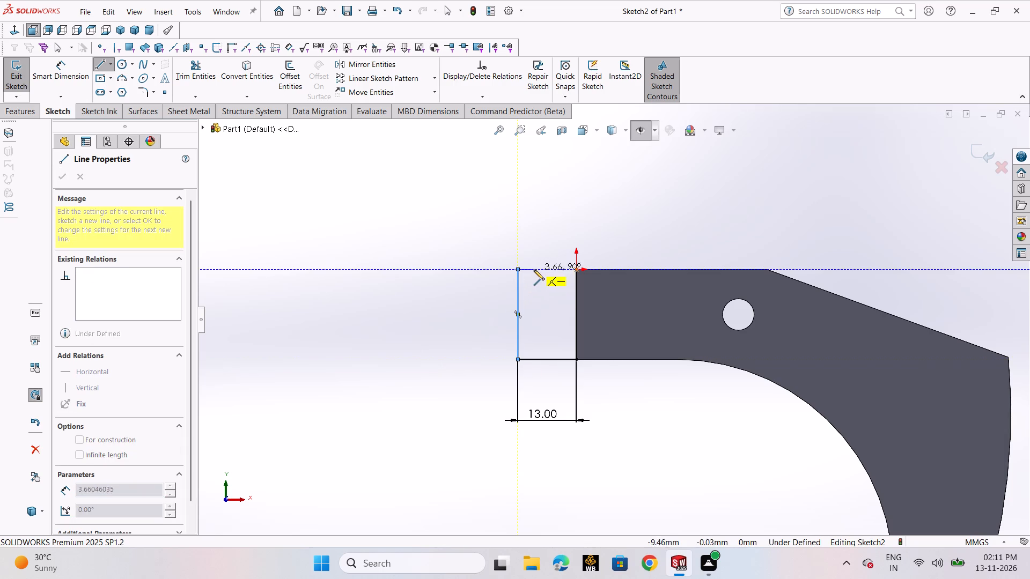
click(534, 270)
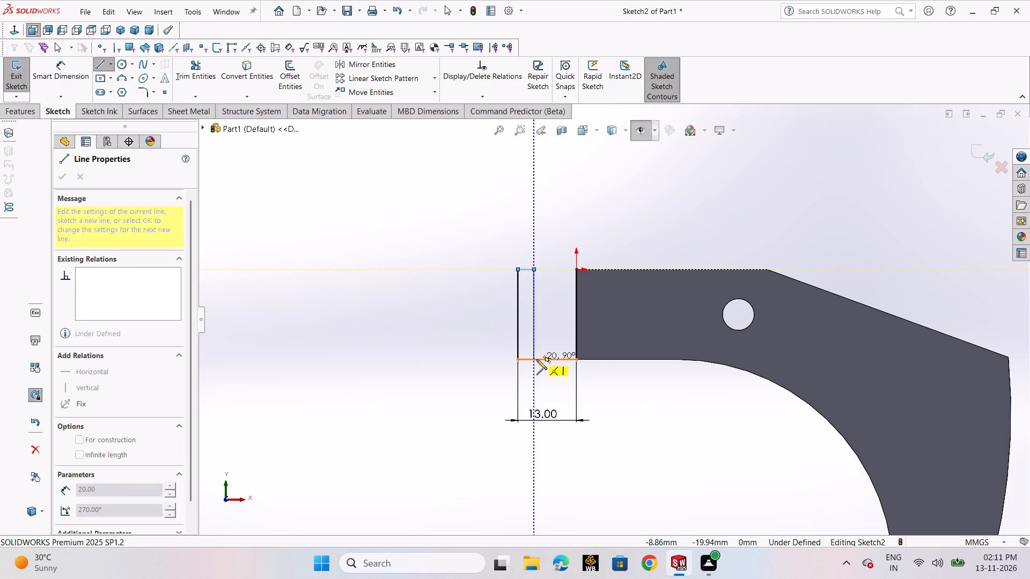
click(536, 359)
right_click(536, 359)
click(550, 368)
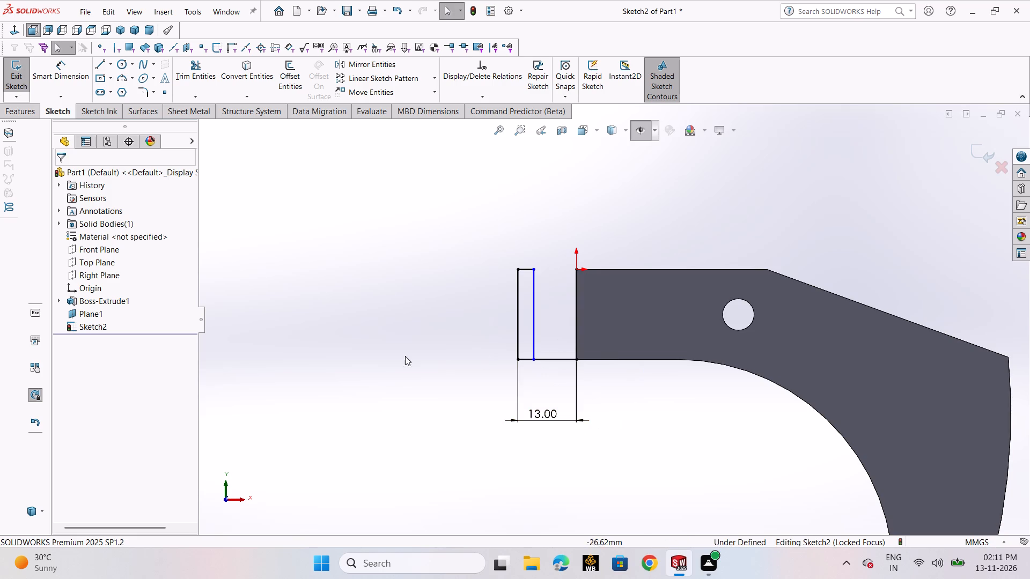
Trim the portion of the horizontal line between the narrow rectangle and the arm's end edge.
click(197, 79)
drag(554, 329, 549, 384)
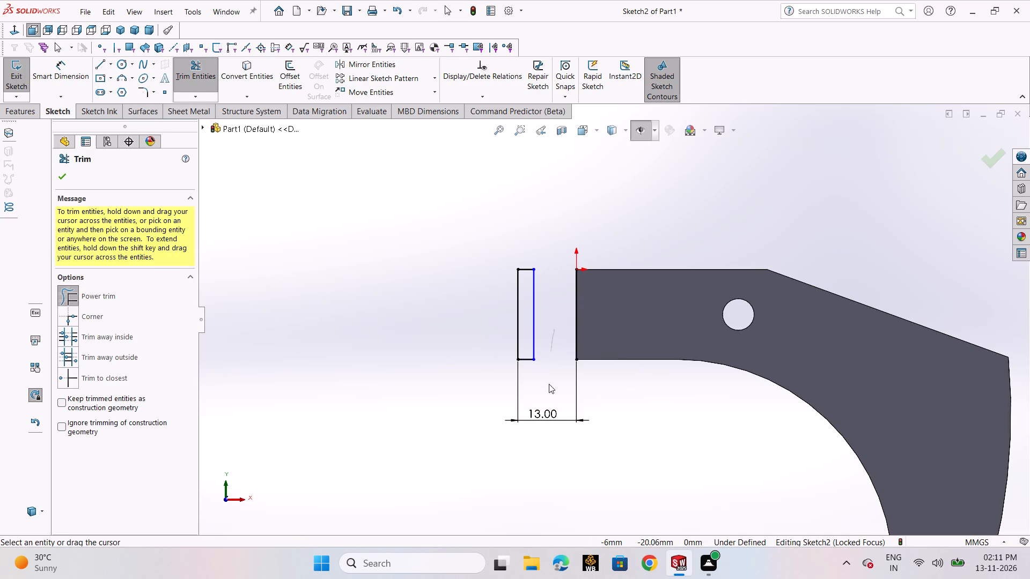
drag(549, 384, 549, 384)
click(70, 176)
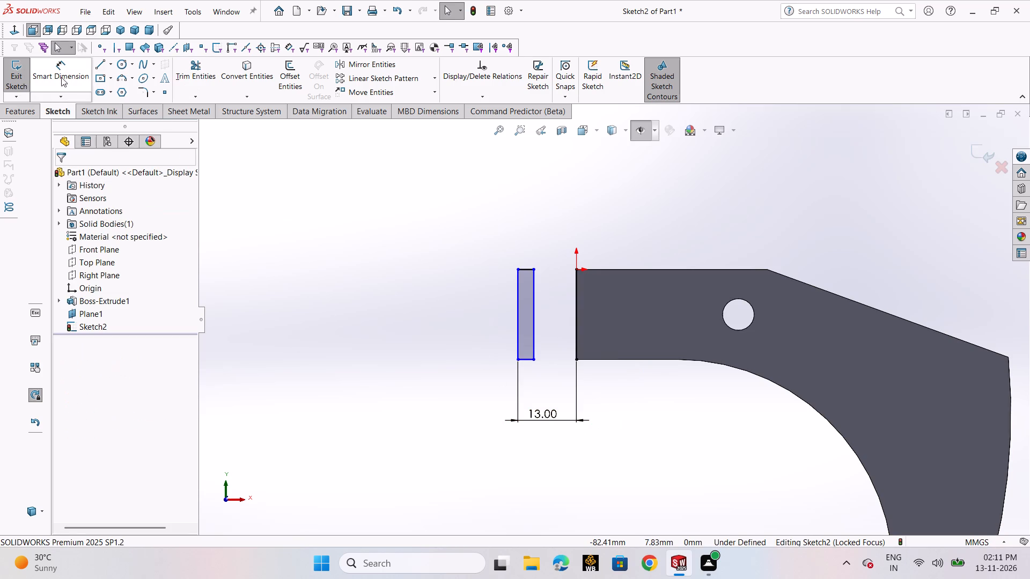
Dimension the distance from the rectangle's inner side to the arm's end line as 16/2, giving 8 mm.
click(61, 77)
click(535, 303)
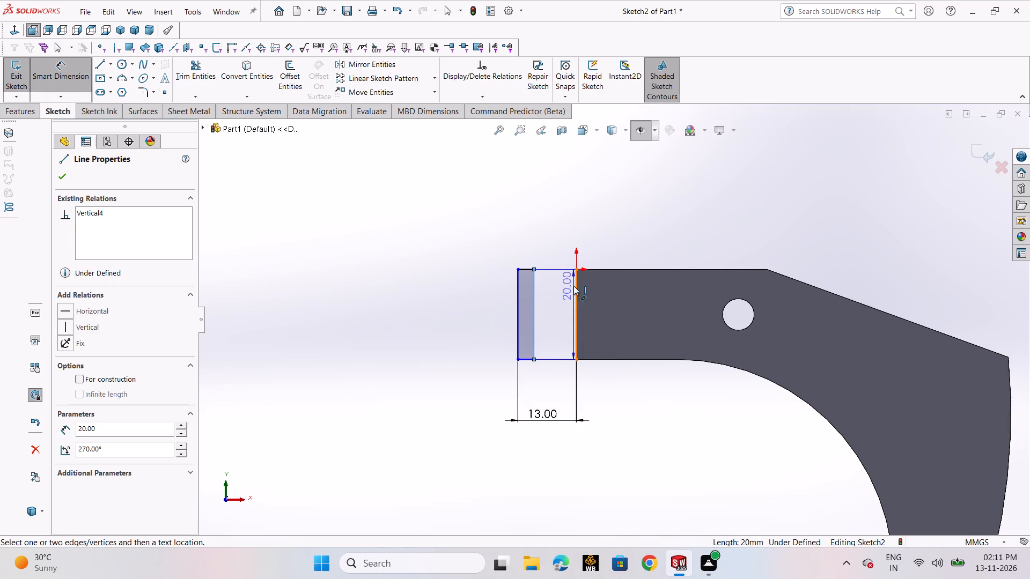
click(573, 286)
click(562, 225)
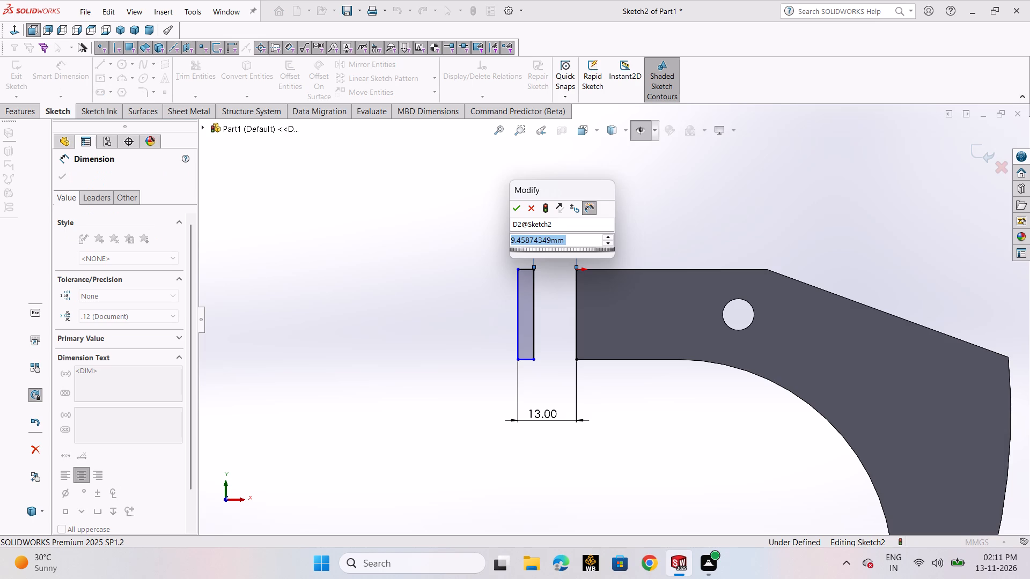
text(16/2)
key(Return)
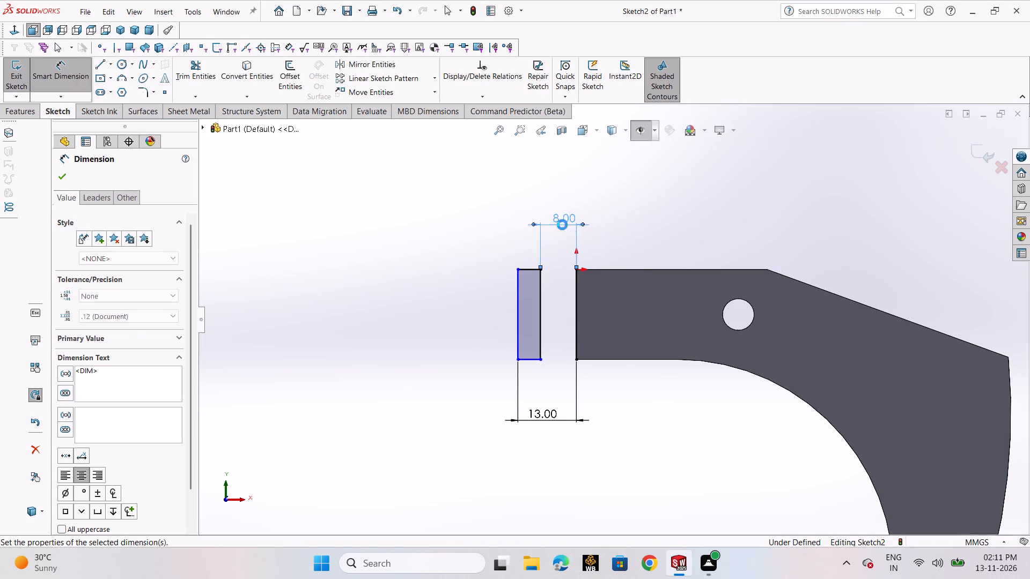
click(63, 175)
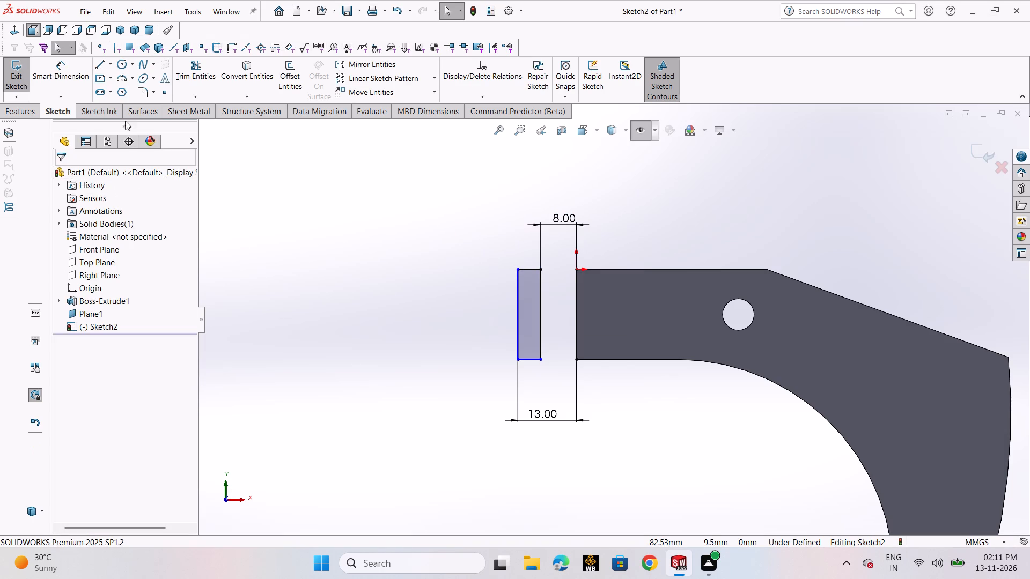
Dimension the narrow rectangle's width, keeping its current value.
click(56, 69)
click(577, 310)
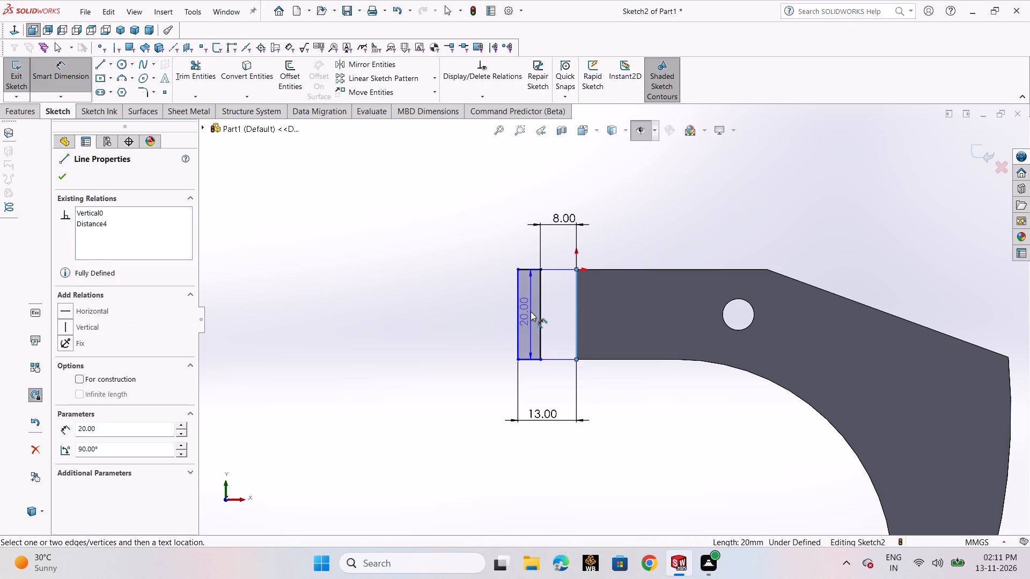
key(Escape)
click(518, 295)
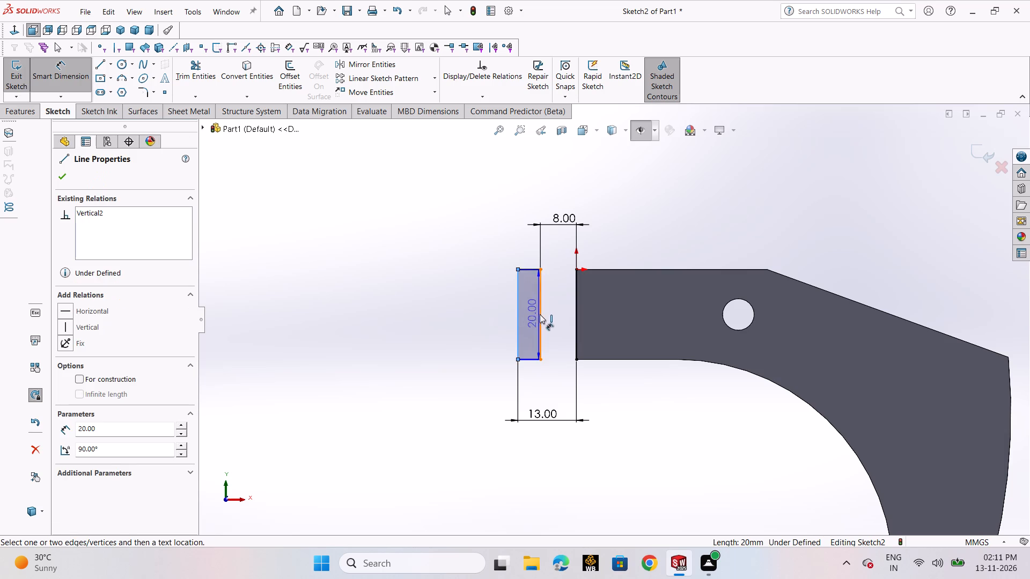
click(541, 315)
click(531, 198)
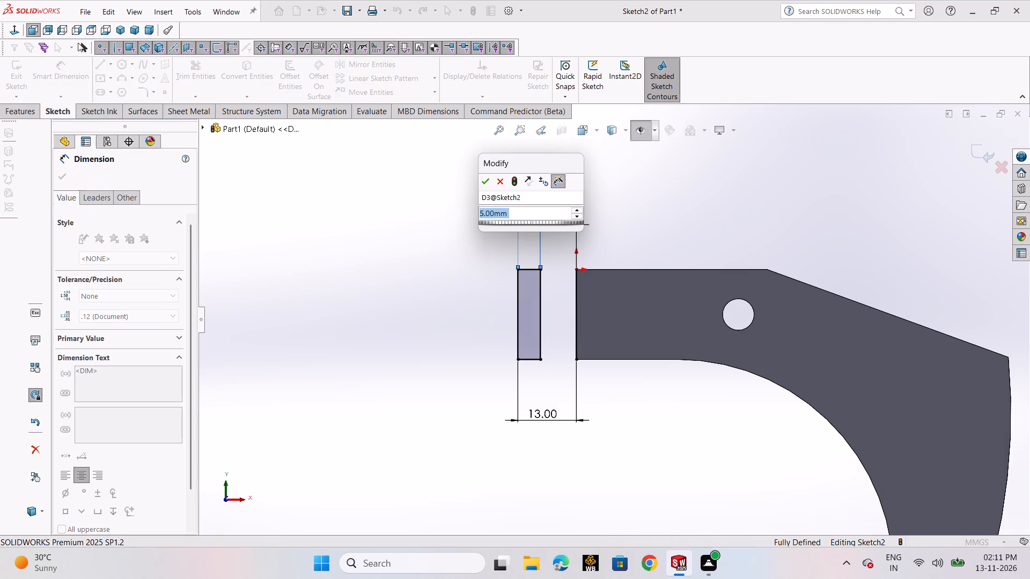
click(483, 185)
click(476, 319)
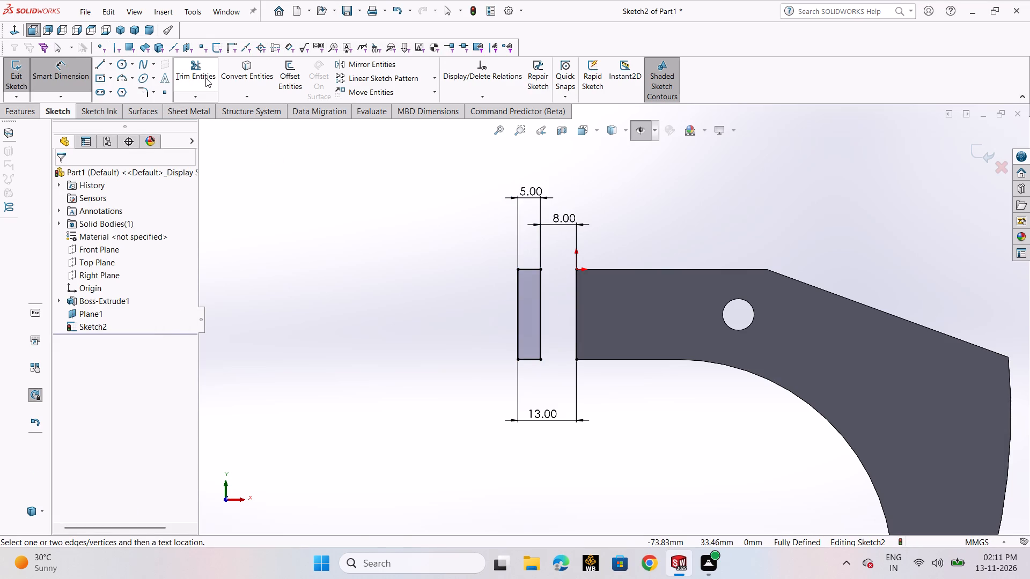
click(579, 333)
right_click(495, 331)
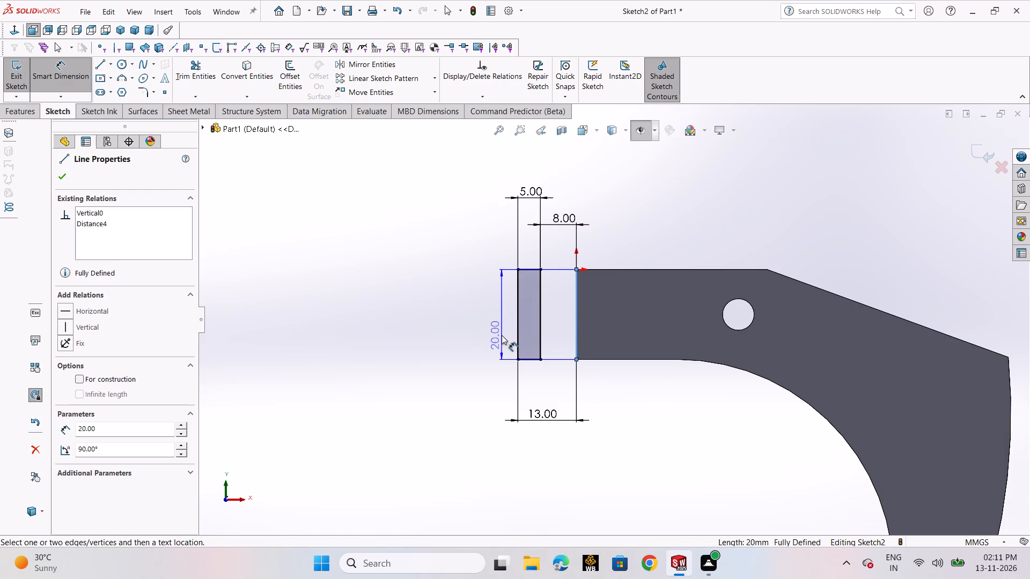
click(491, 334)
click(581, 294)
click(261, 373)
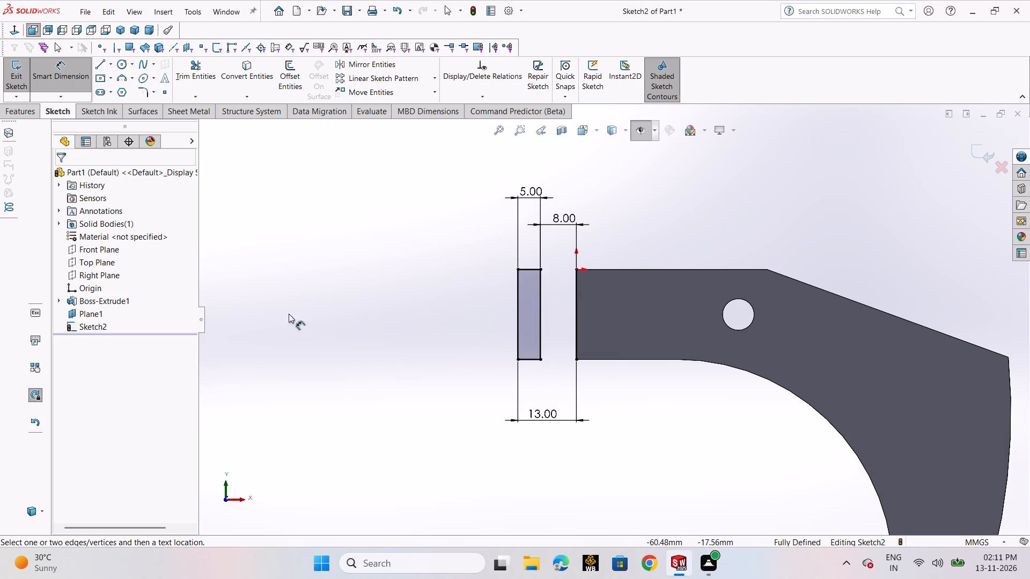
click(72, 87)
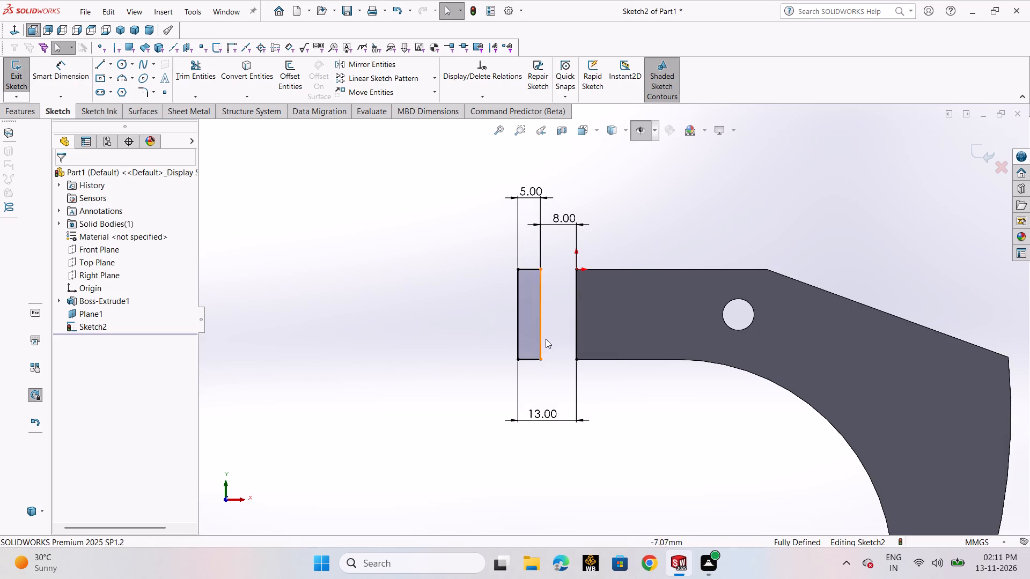
Convert the vertical sketch line on the arm's end edge to construction geometry.
click(577, 316)
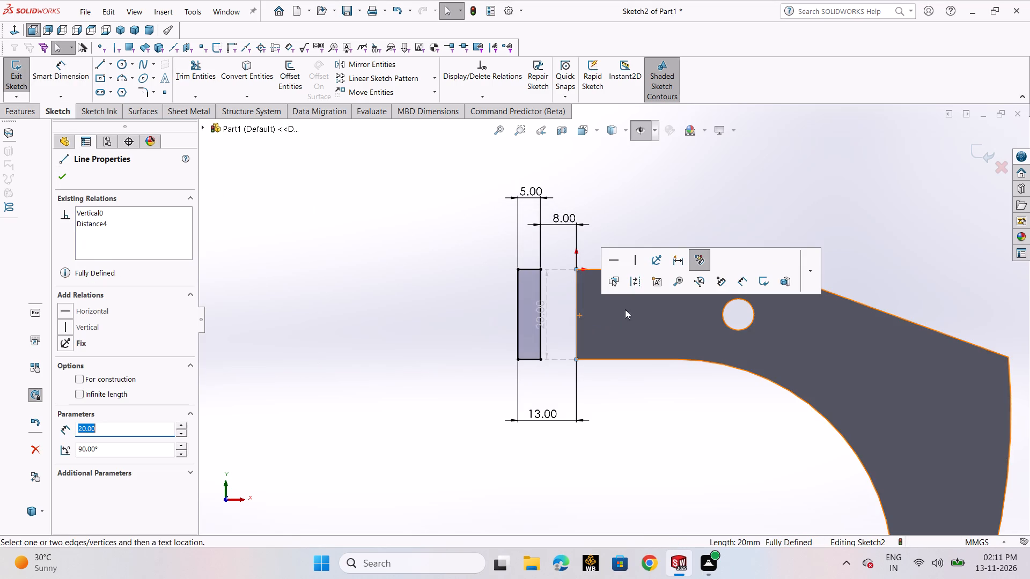
click(635, 283)
click(634, 418)
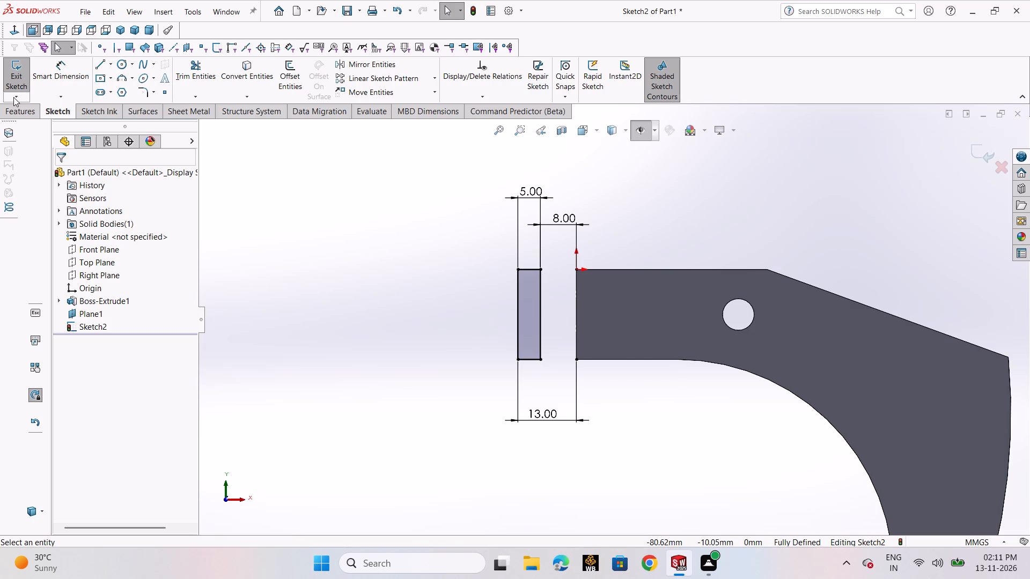
Revolve the rectangle 360 degrees about the vertical construction line as a merged boss, forming a ring at the arm's end.
click(25, 108)
click(52, 77)
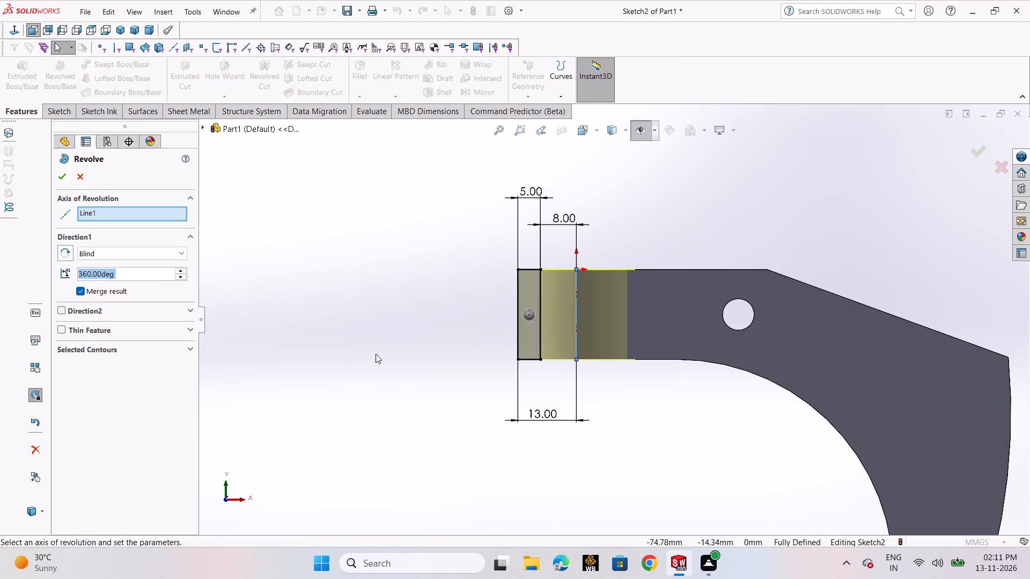
scroll(600, 361, up, 1)
middle_drag(623, 371, 621, 507)
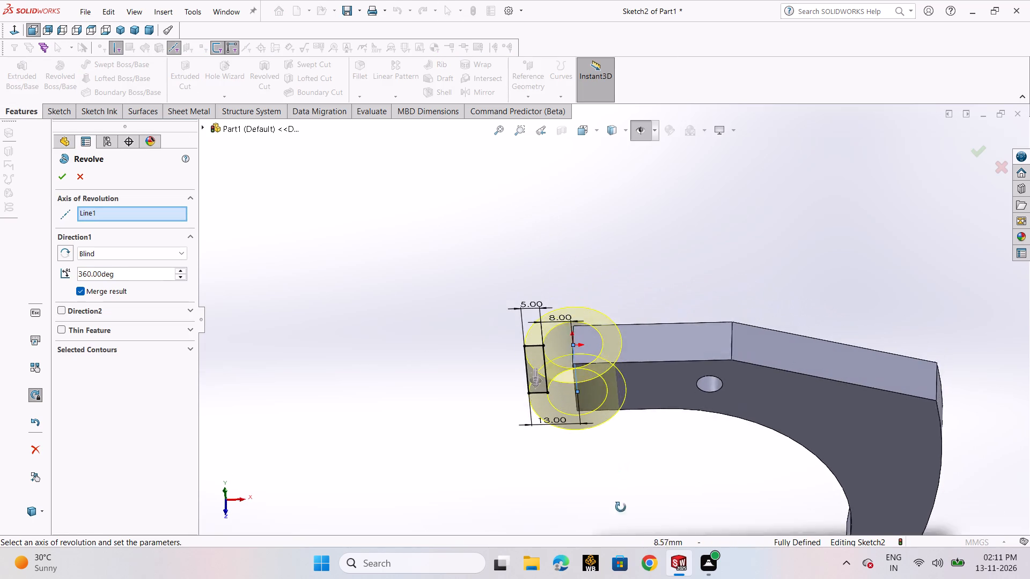
middle_drag(621, 507, 627, 518)
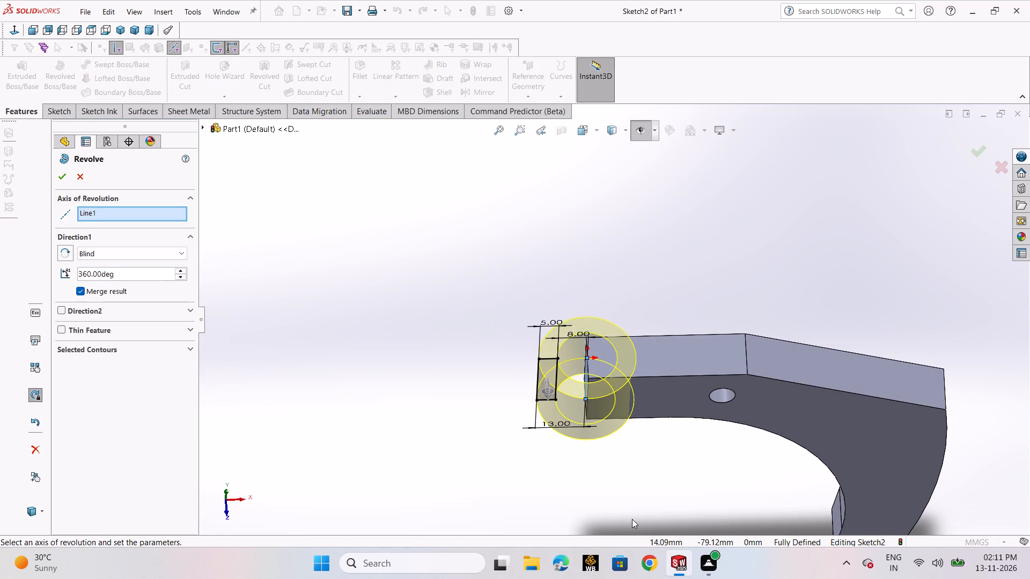
click(61, 179)
click(364, 353)
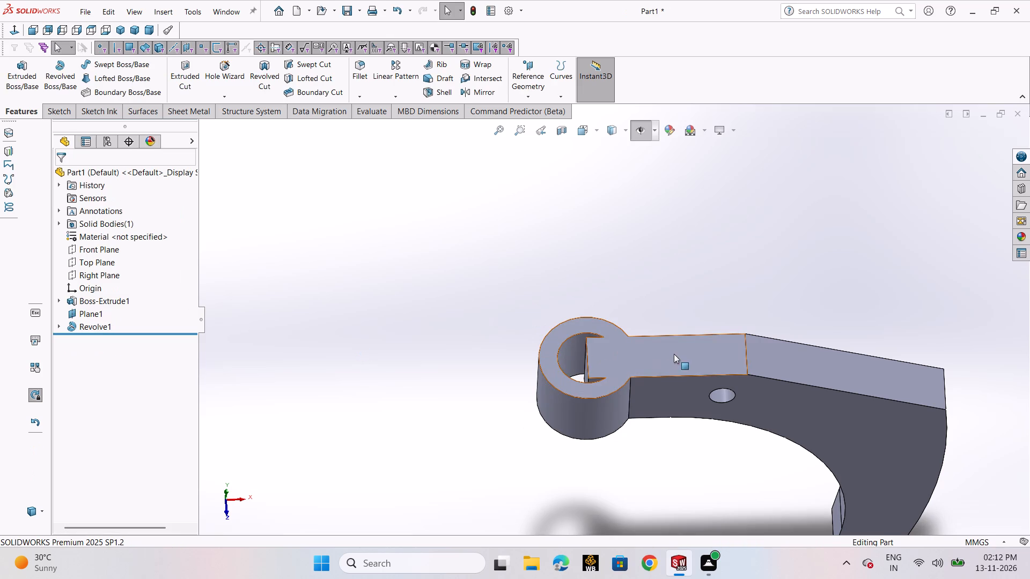
Start a new sketch on the arm's flat top face, viewed straight on.
click(681, 354)
click(739, 323)
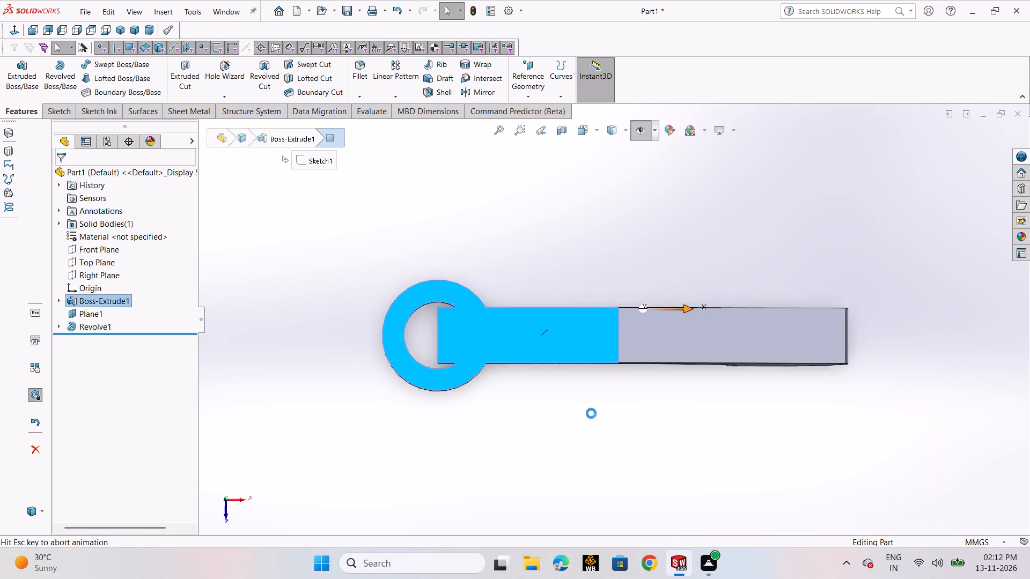
scroll(473, 354, down, 1)
click(515, 259)
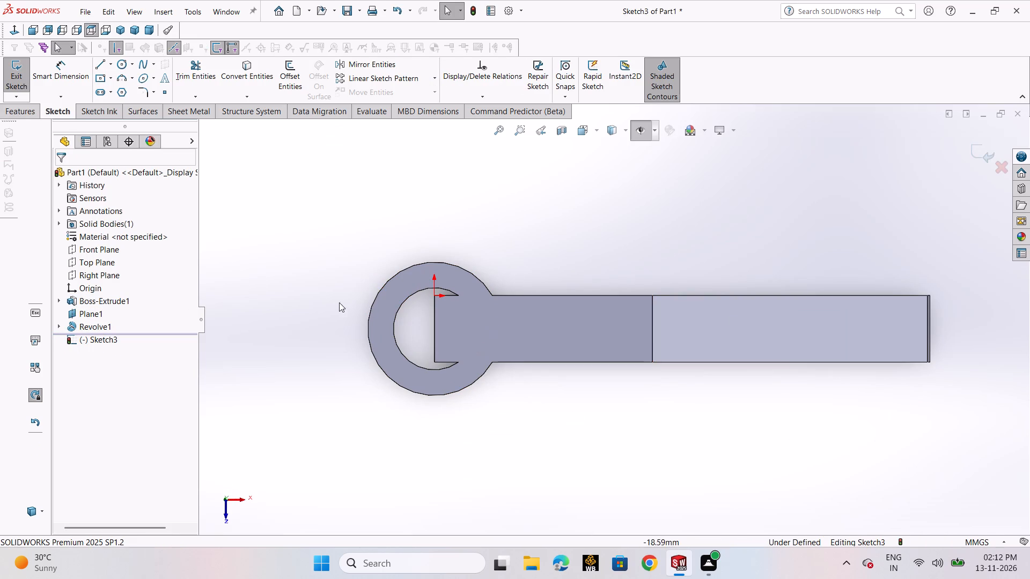
Convert the ring's inner arc and the three arm-end edges inside the bore into sketch entities.
click(252, 79)
click(396, 340)
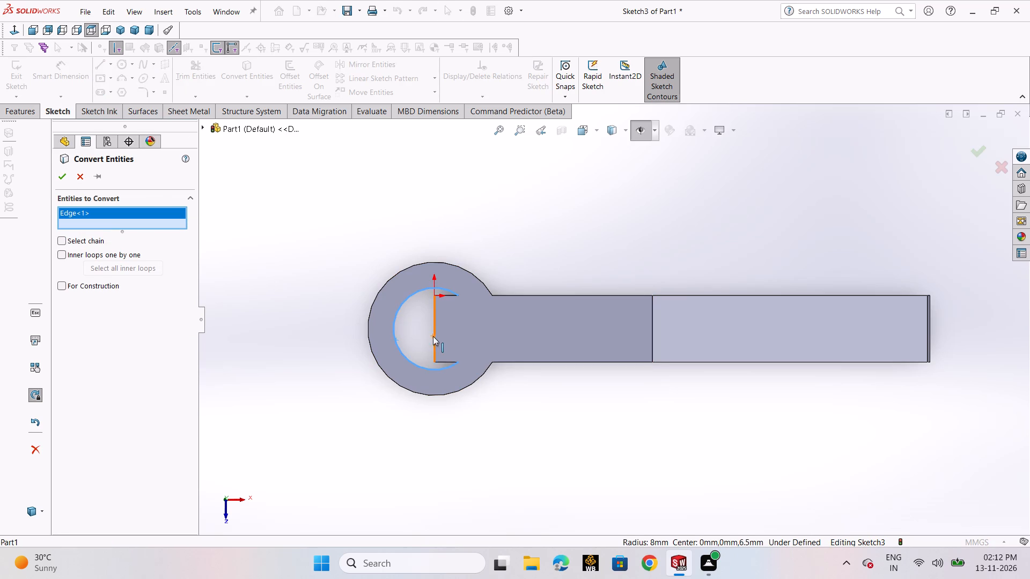
click(436, 337)
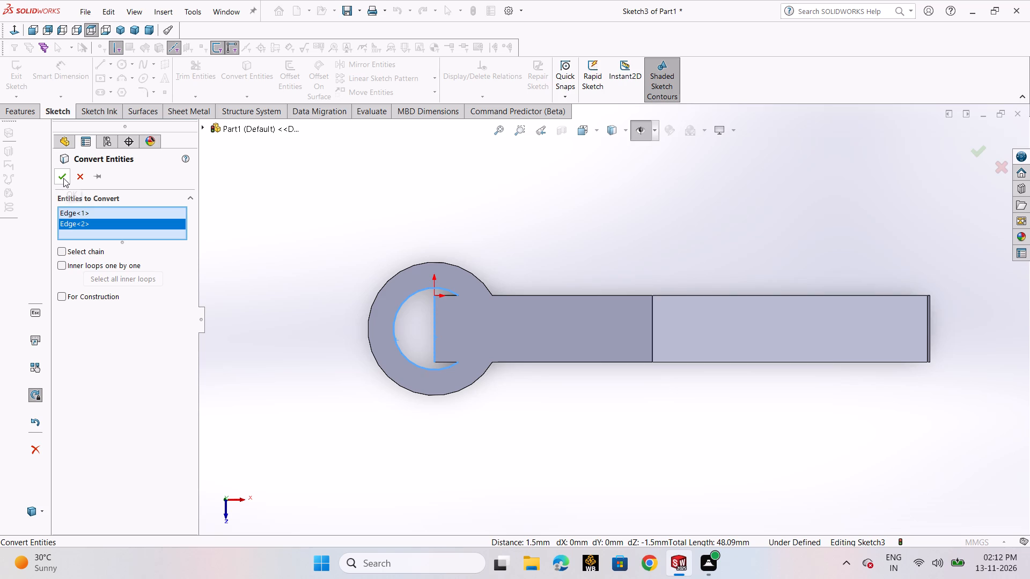
scroll(465, 381, down, 3)
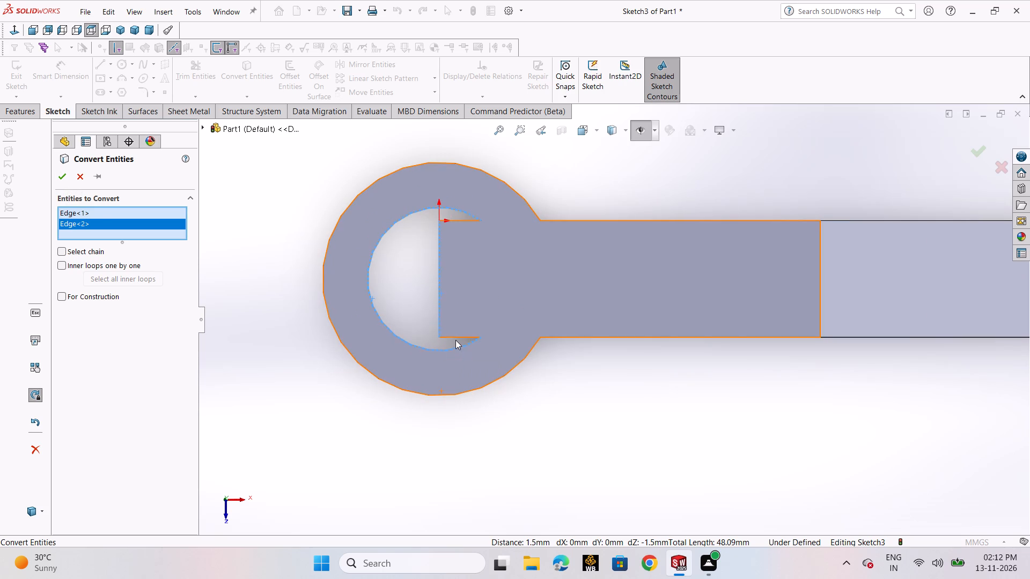
click(457, 339)
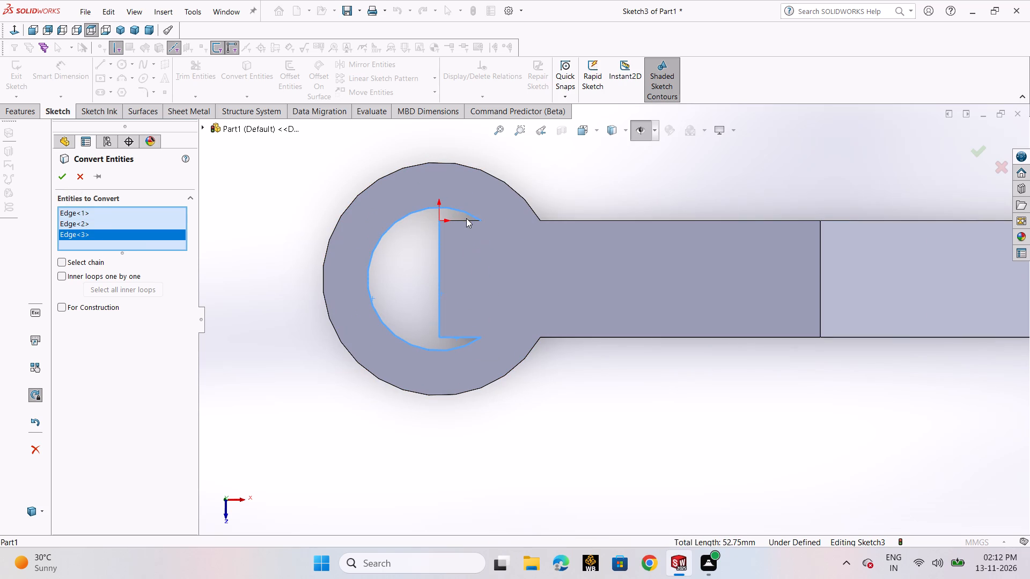
click(466, 221)
click(70, 179)
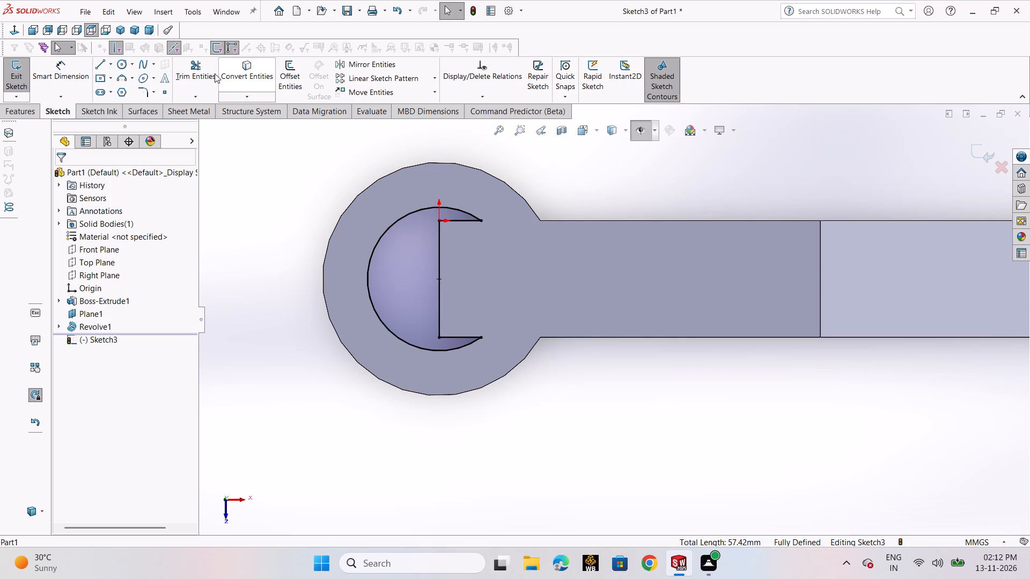
Sketch an 8 mm radius circle centred on the ring, coincident with the corner of the arm's end edges.
click(123, 66)
click(130, 81)
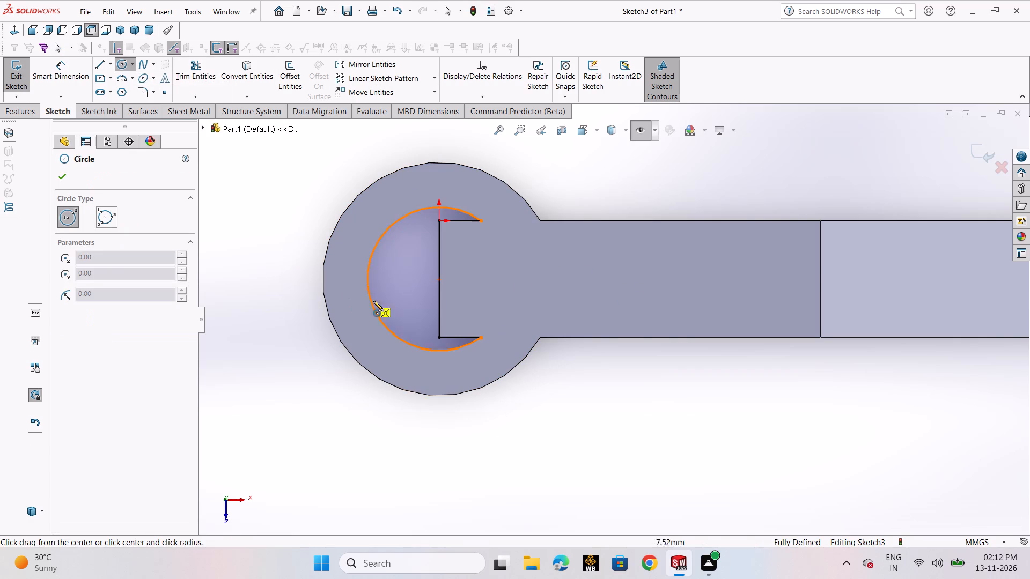
click(438, 280)
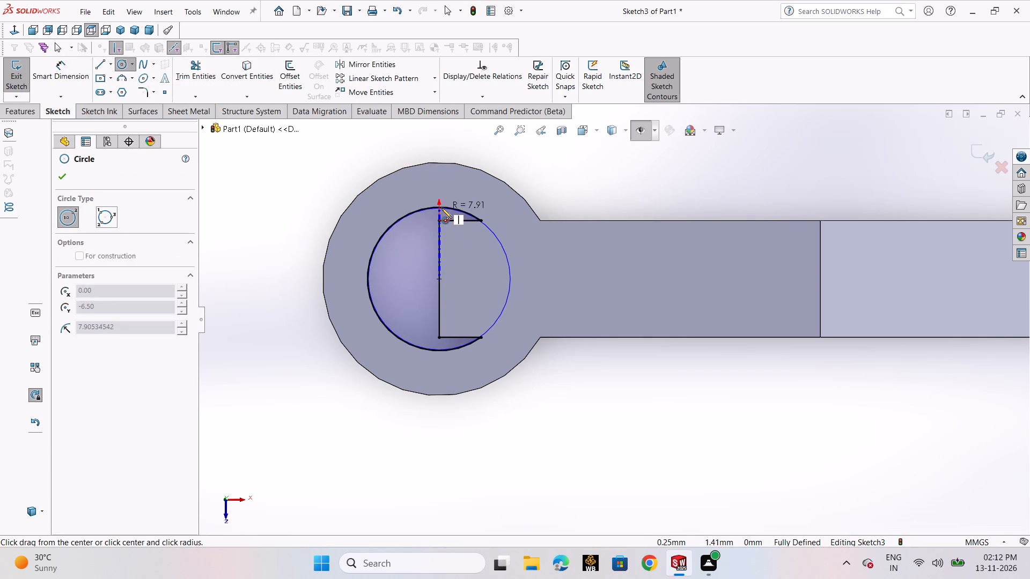
click(483, 221)
right_click(483, 221)
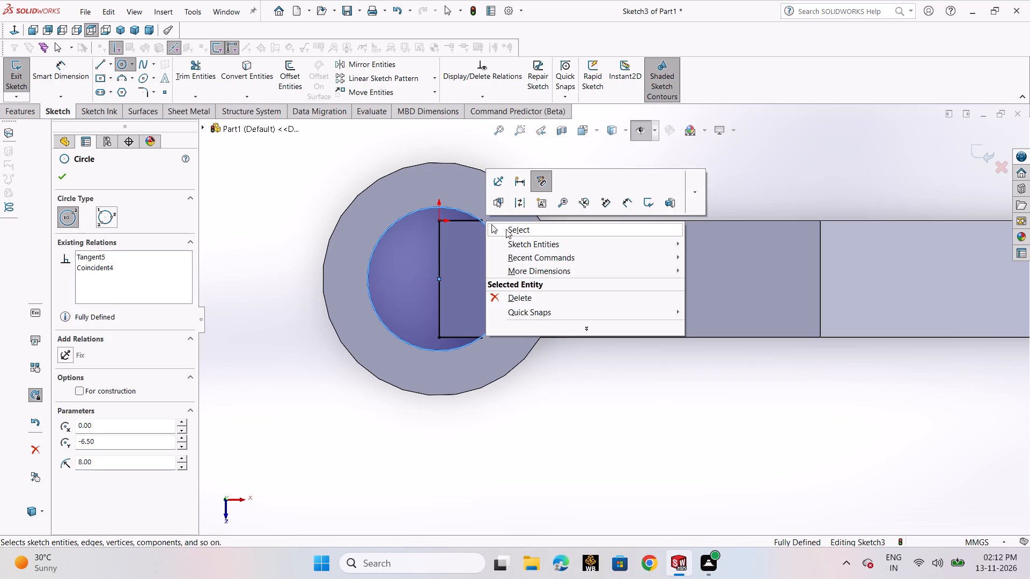
click(506, 229)
Trim the arc and circle outside the arm's end, keeping the circle's arc over the arm to close the profile.
click(196, 78)
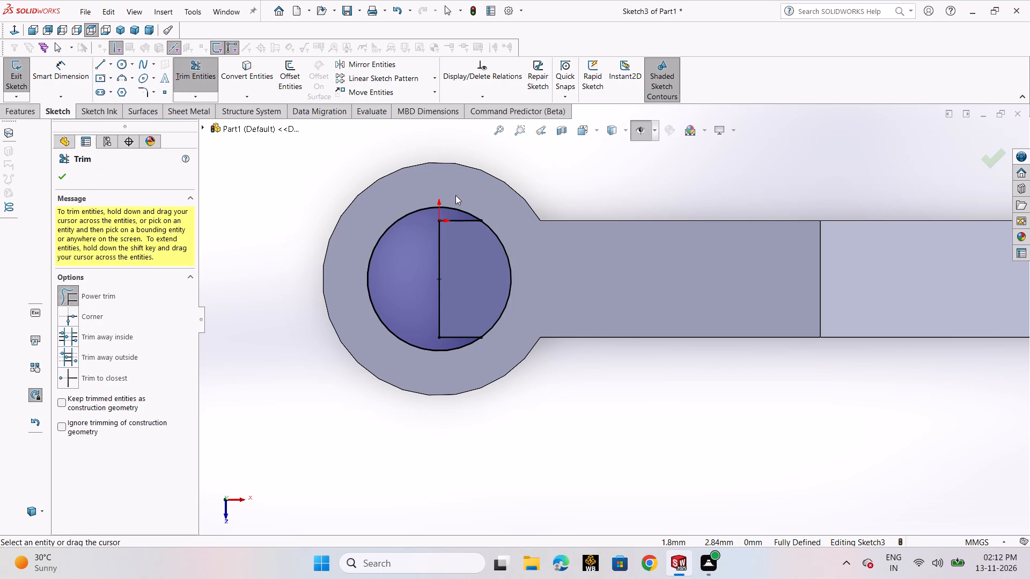
drag(412, 193, 415, 239)
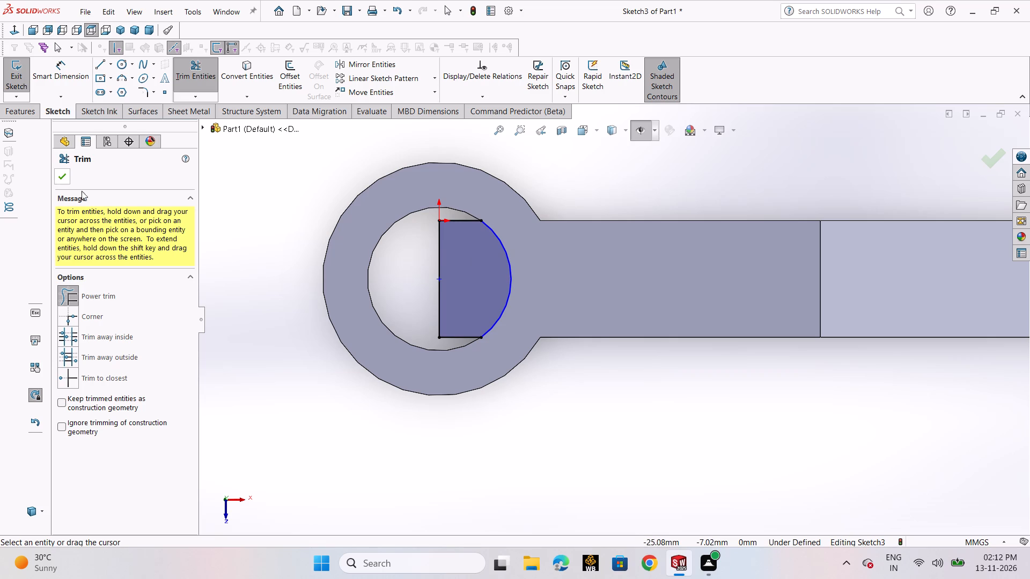
drag(566, 261, 493, 274)
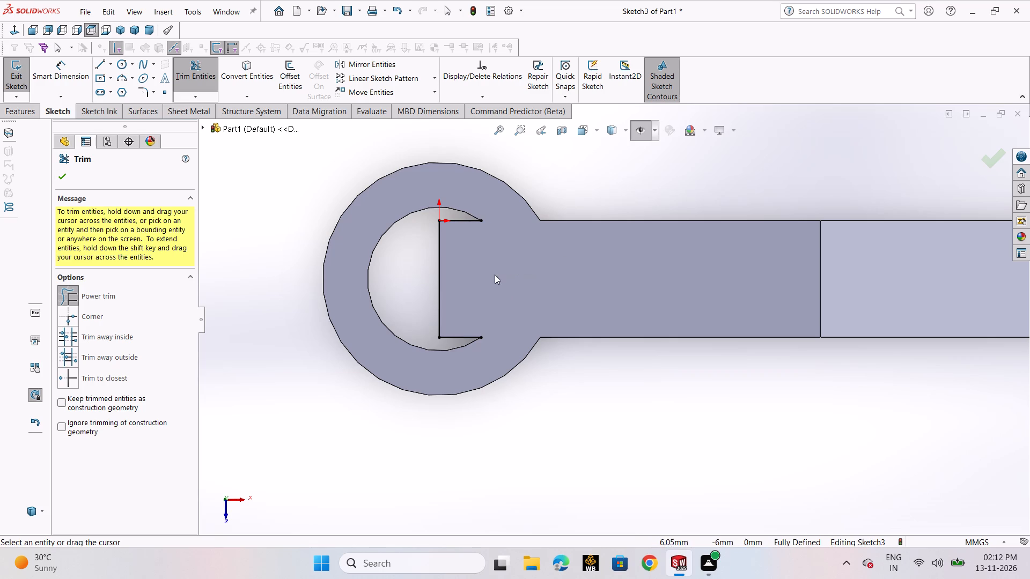
key(ctrl+z)
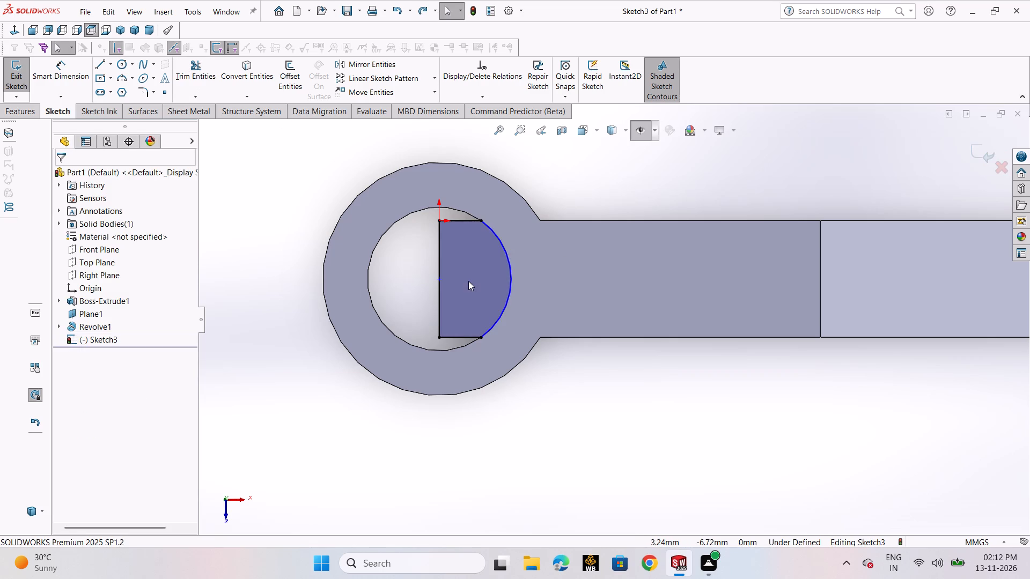
Cut-extrude the closed profile to a blind depth of 13 mm to remove the arm's end from the ring's bore.
click(33, 113)
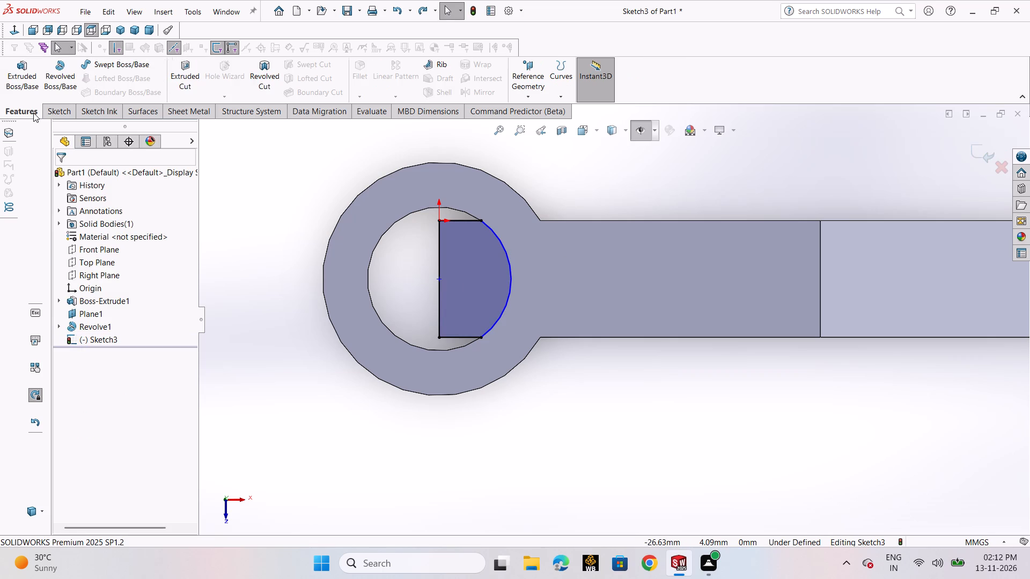
click(173, 78)
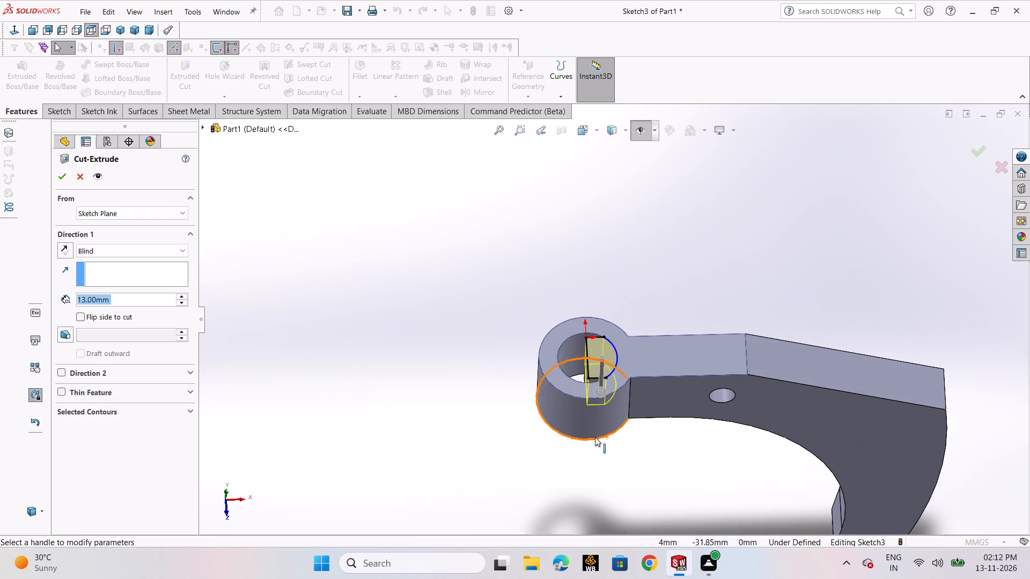
click(63, 177)
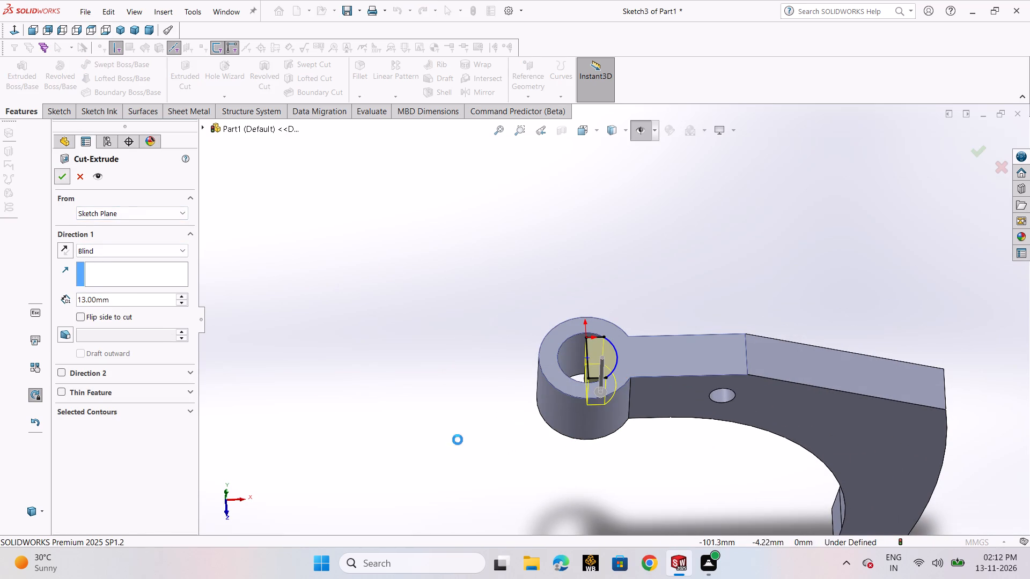
middle_drag(645, 470, 638, 467)
Edit the bore's cut-extrude and extend its blind depth to 39 mm, past the bottom of the ring.
click(90, 339)
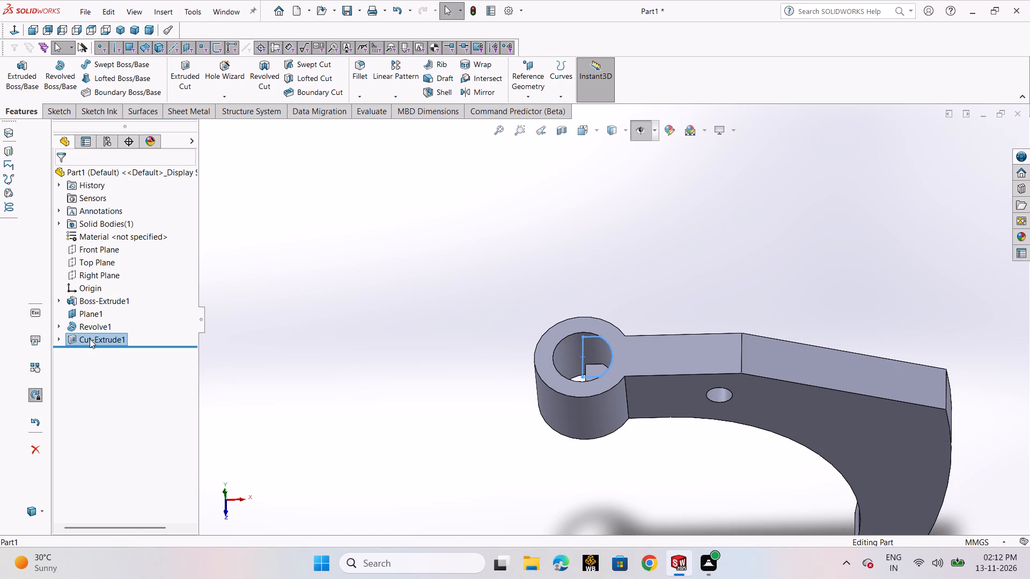
click(100, 300)
middle_drag(754, 465, 746, 429)
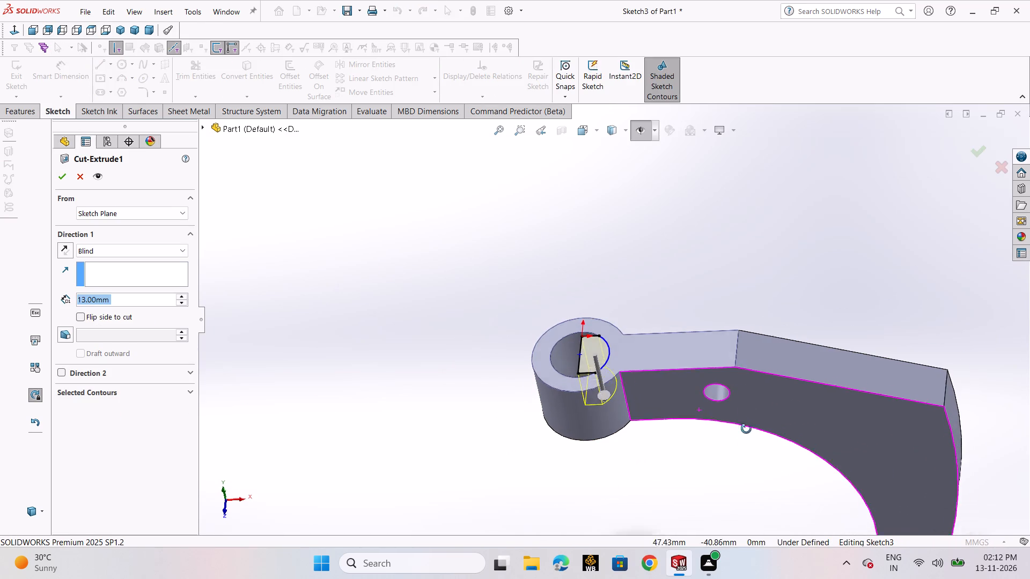
middle_drag(746, 429, 746, 412)
drag(613, 404, 629, 472)
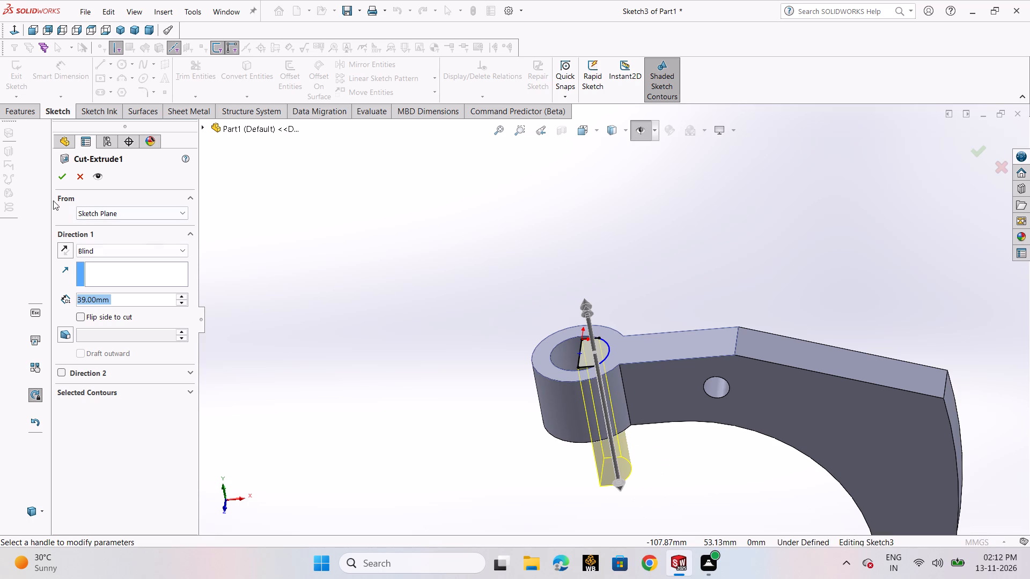
click(57, 174)
click(385, 397)
Start a new sketch on the flat top face of the ring and arm.
scroll(637, 416, up, 1)
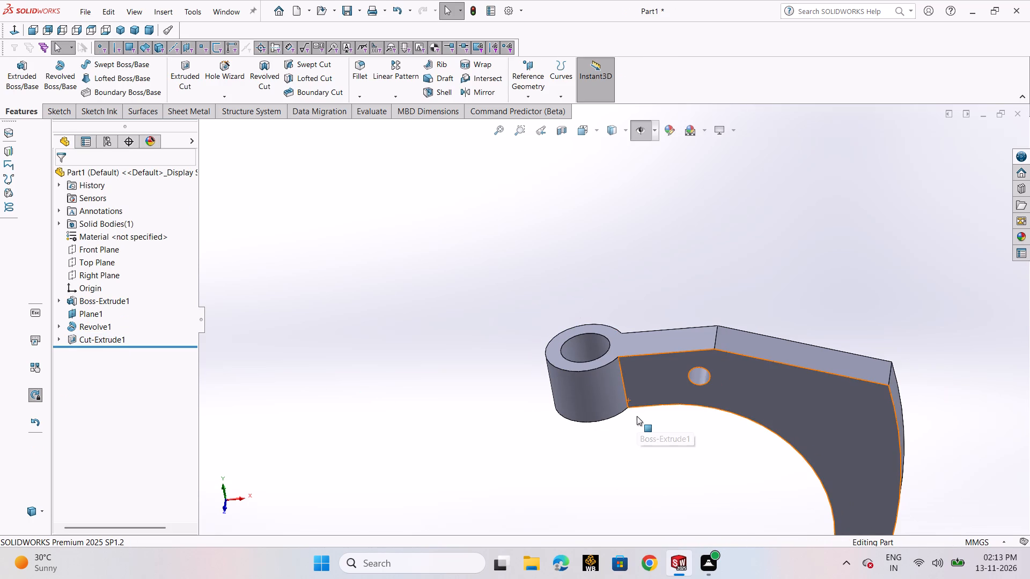
key(ctrl+7)
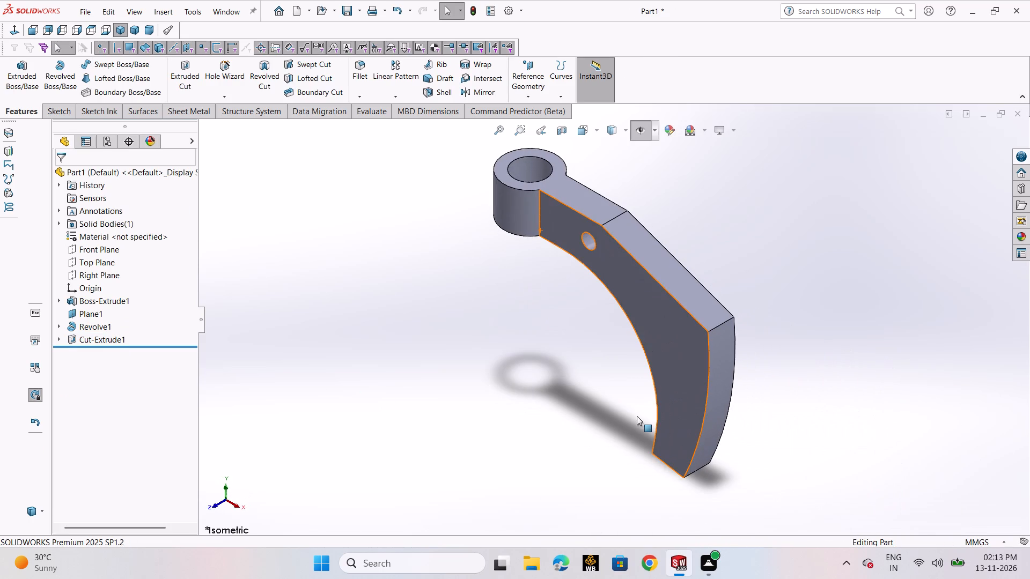
scroll(573, 266, up, 3)
scroll(571, 265, down, 5)
middle_drag(580, 310, 575, 473)
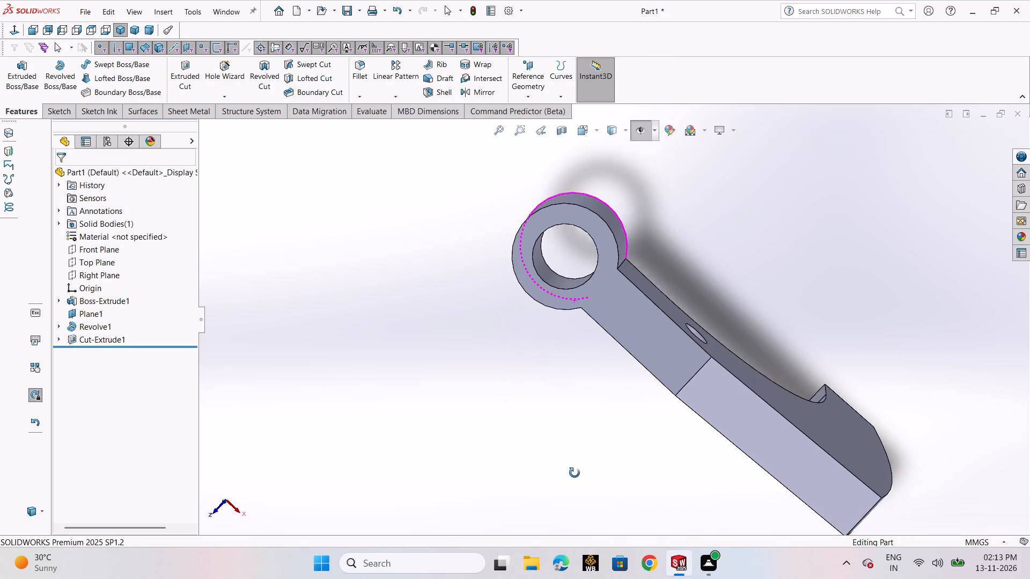
middle_drag(575, 473, 502, 382)
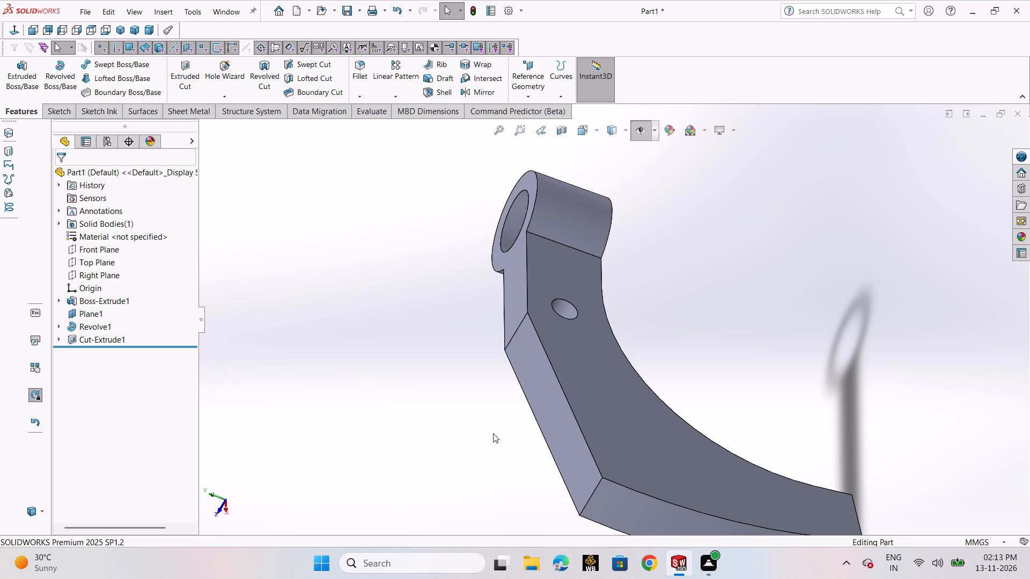
key(ctrl+7)
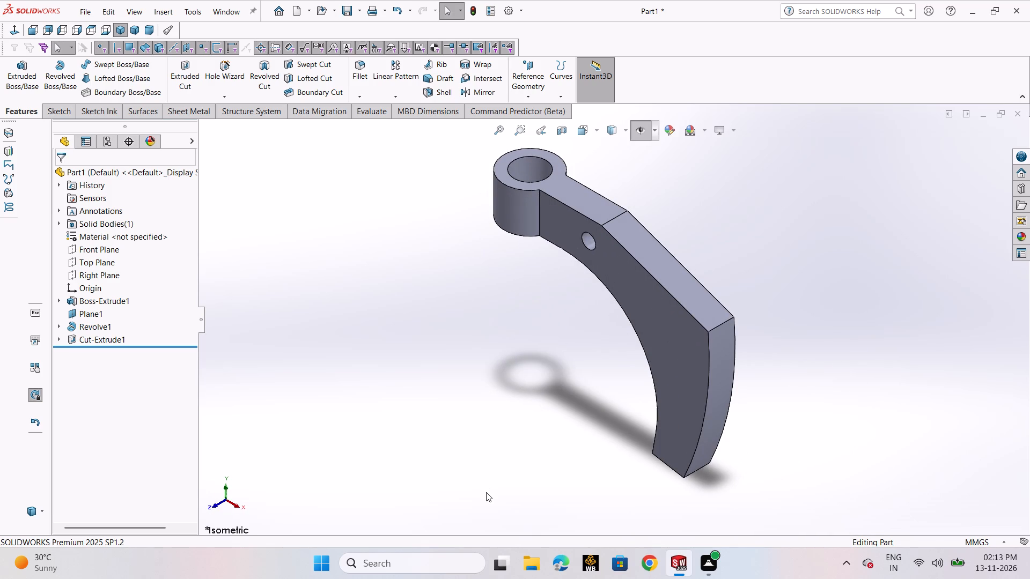
click(502, 174)
click(558, 145)
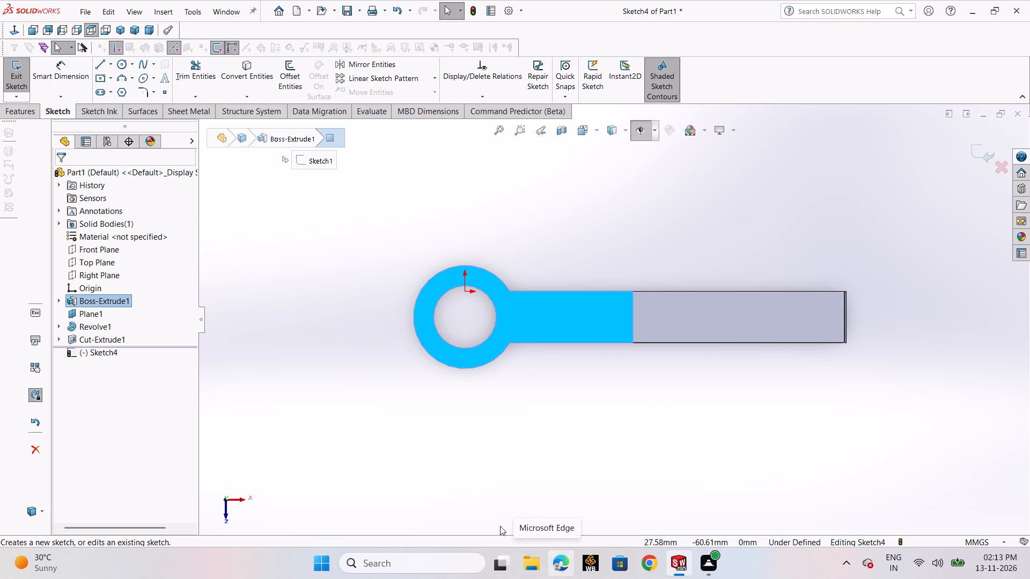
Draw a vertical centerline about 27 mm long from the ring's centre, extending beyond its outer edge.
click(111, 69)
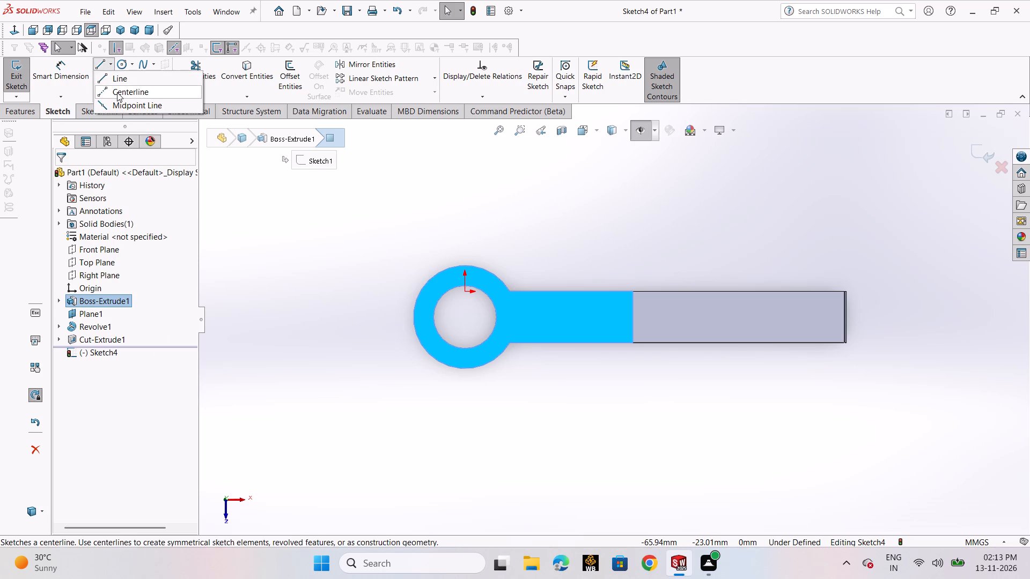
click(117, 92)
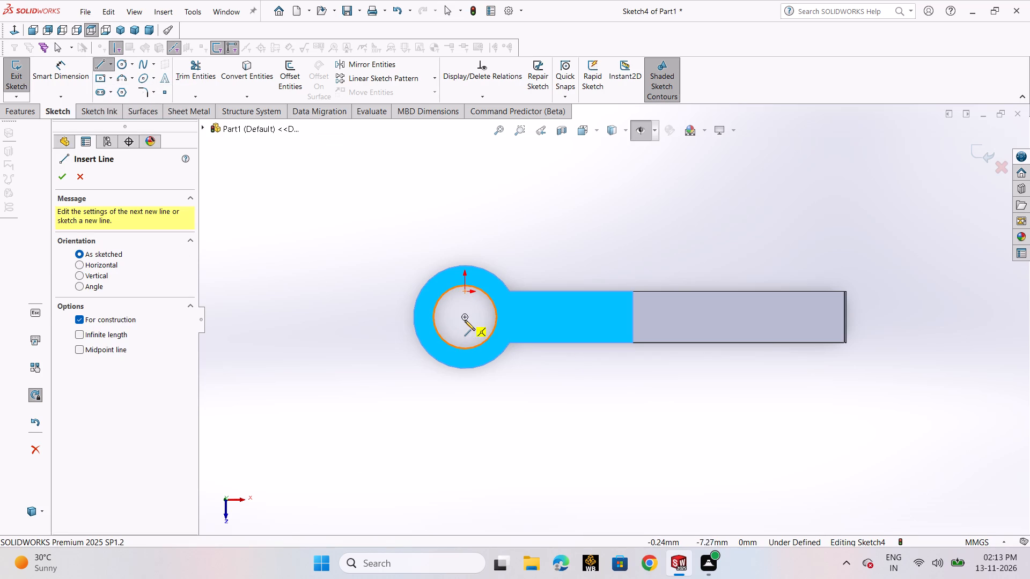
click(465, 316)
click(462, 210)
right_click(462, 210)
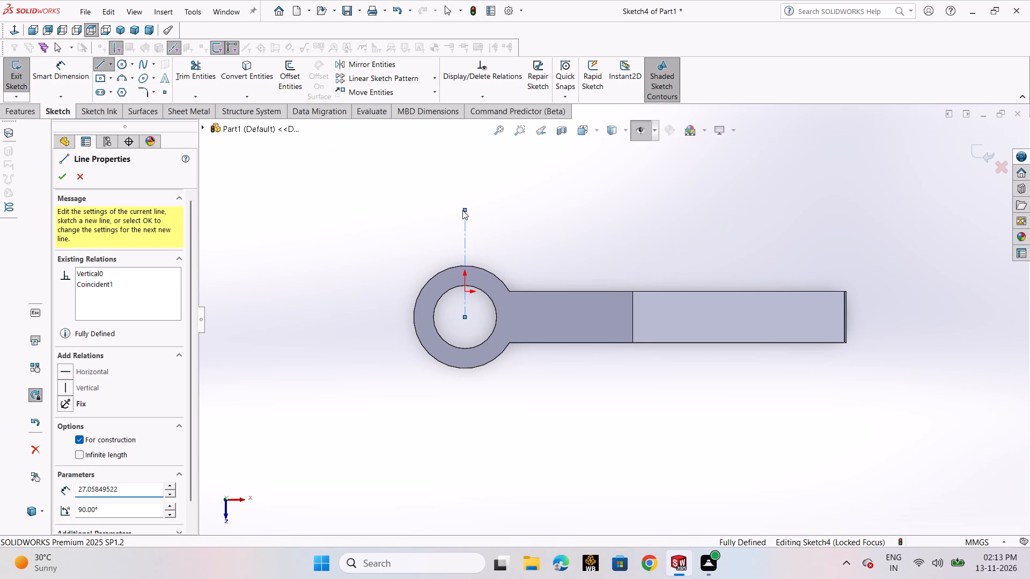
click(483, 223)
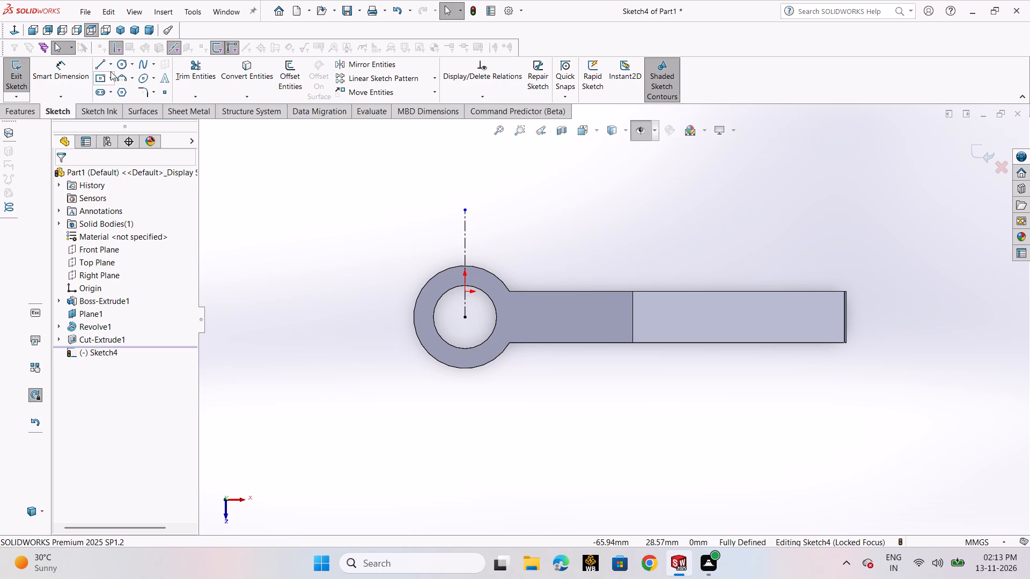
Draw a second centerline about 27.6 mm long from the ring's centre, slanted about 37° from the vertical one toward the arm.
click(111, 65)
click(119, 94)
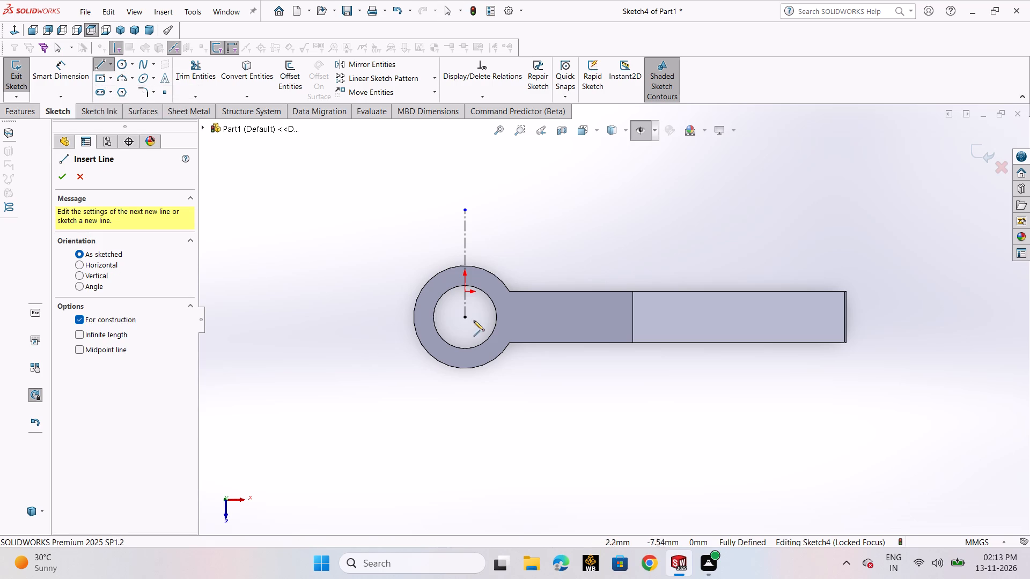
click(464, 317)
click(531, 231)
right_click(531, 231)
click(541, 234)
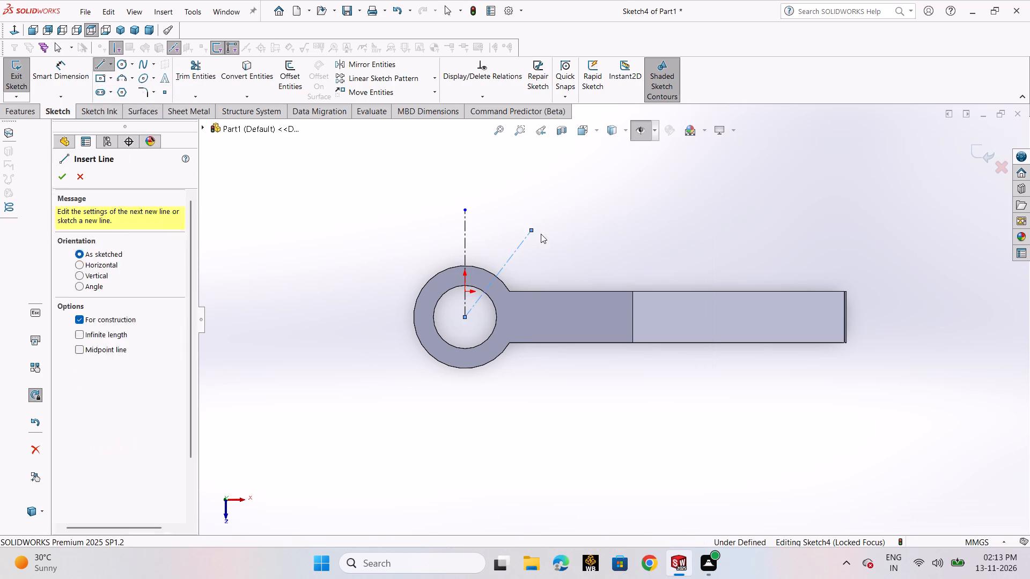
Dimension the angle between the vertical and slanted centerlines as 30°.
click(54, 81)
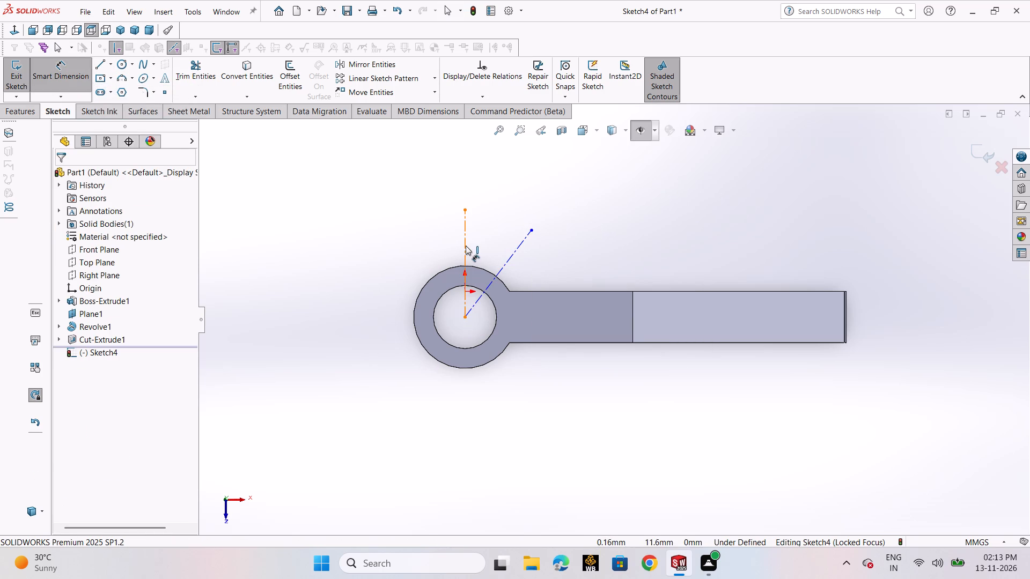
click(466, 246)
click(511, 256)
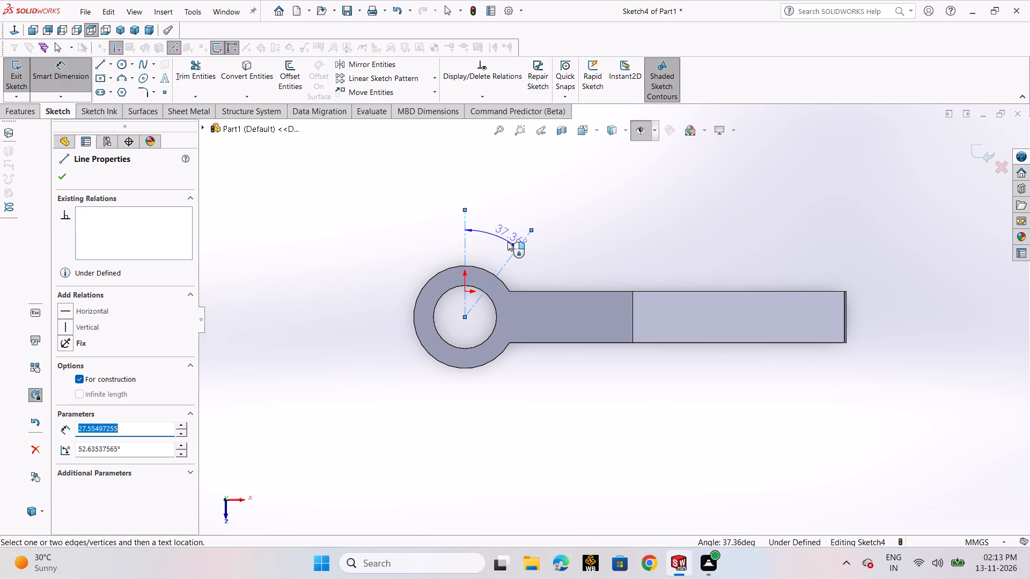
click(505, 240)
text(30)
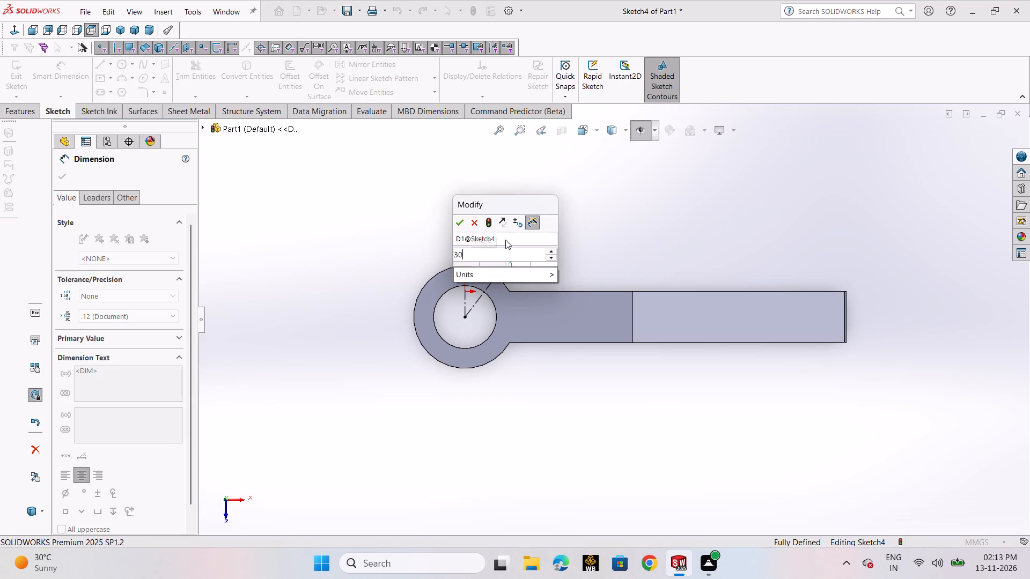
key(Return)
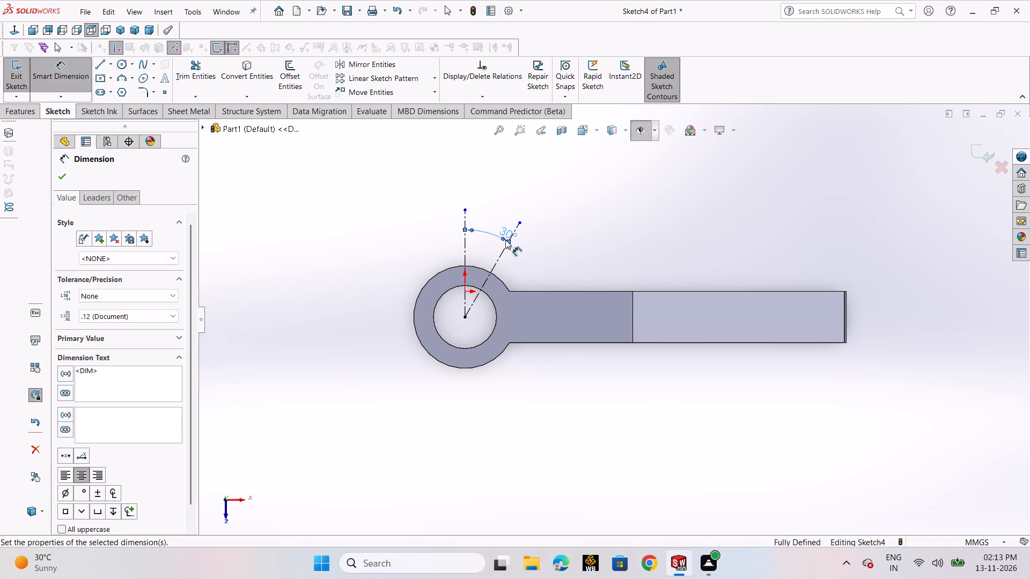
click(67, 180)
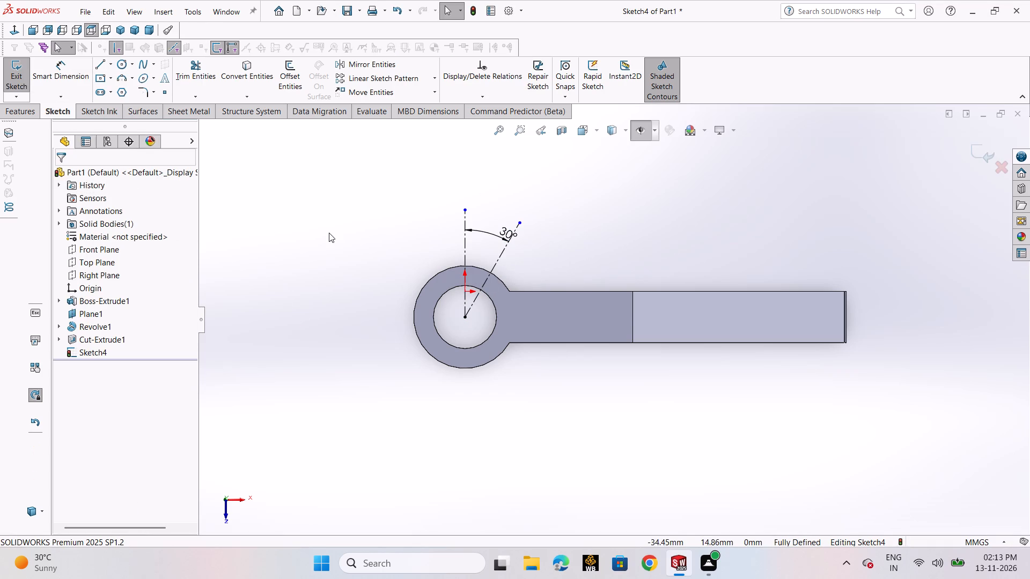
Offset the slanted centerline bi-directionally by 1 mm, keeping the offset dimensions.
click(333, 244)
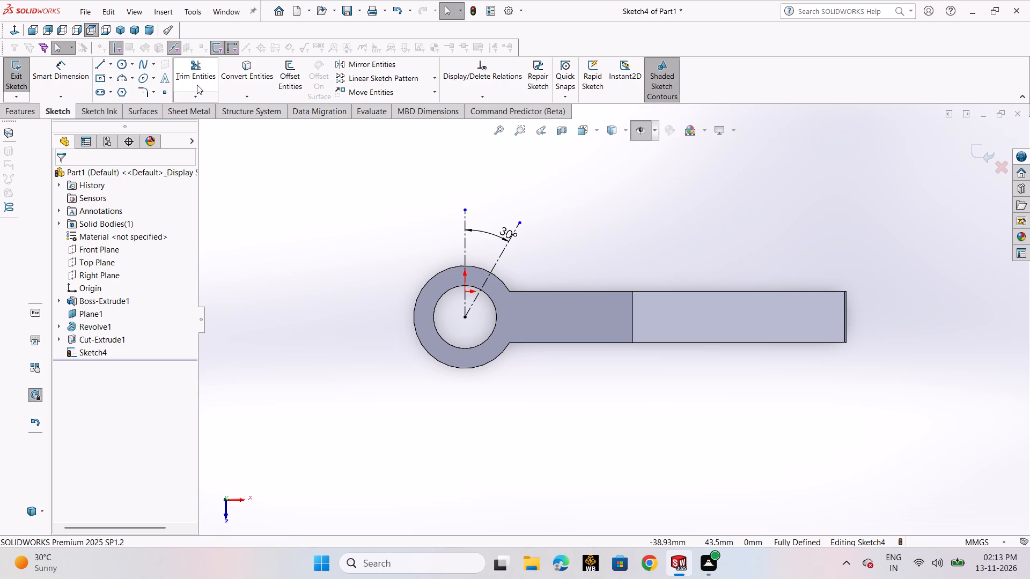
click(299, 81)
click(497, 261)
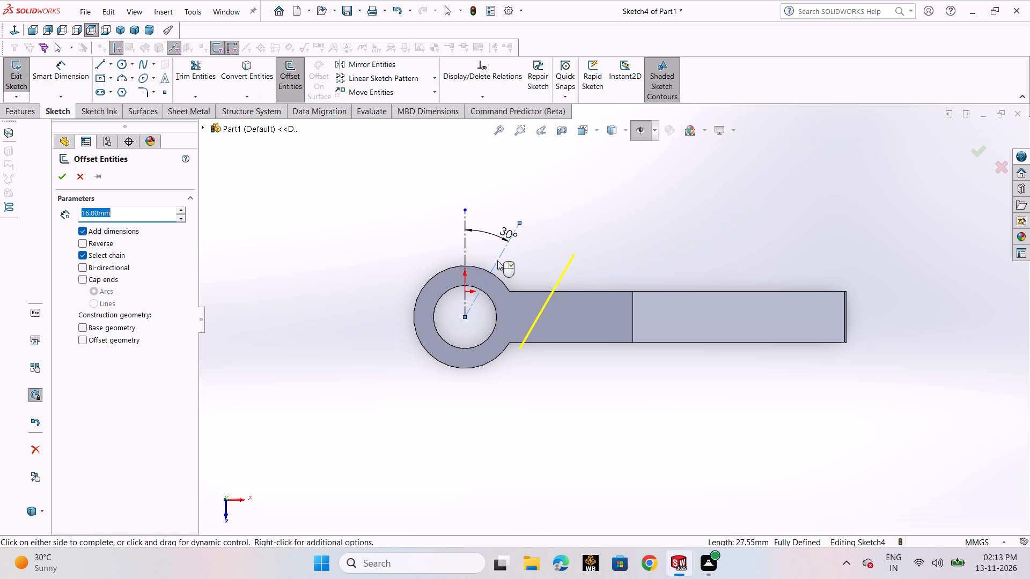
click(98, 244)
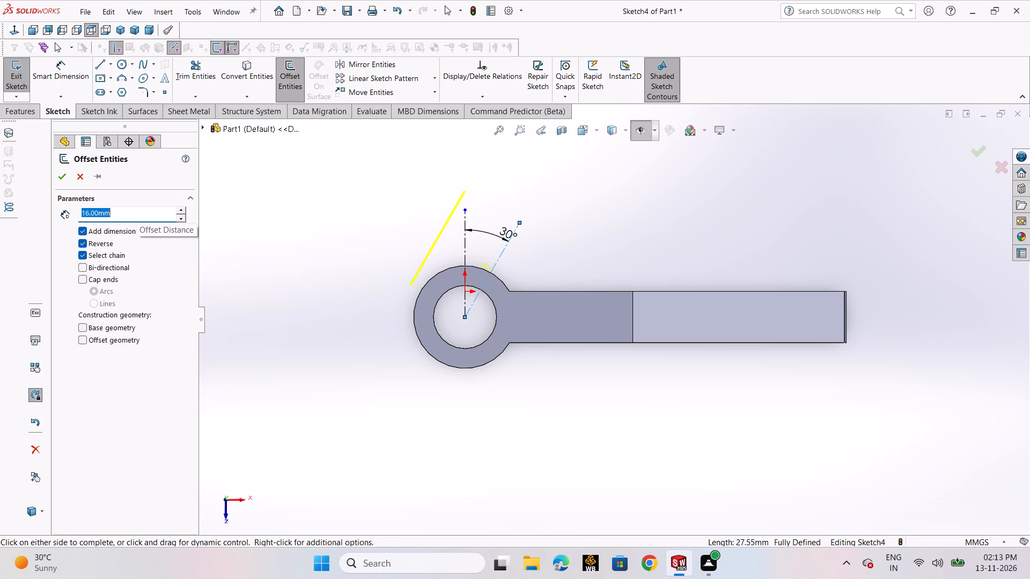
key(2)
key(Return)
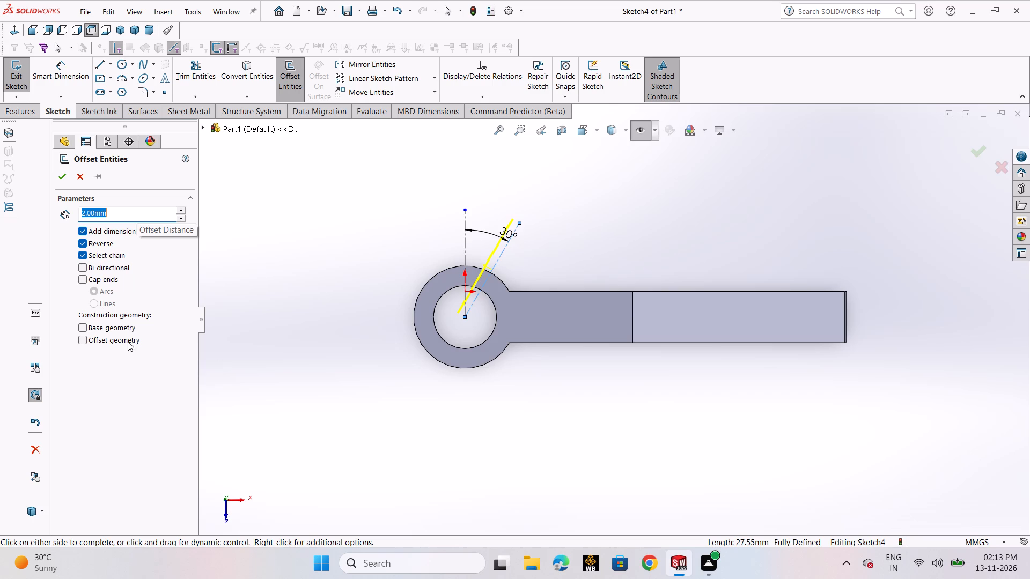
scroll(542, 290, down, 2)
click(92, 271)
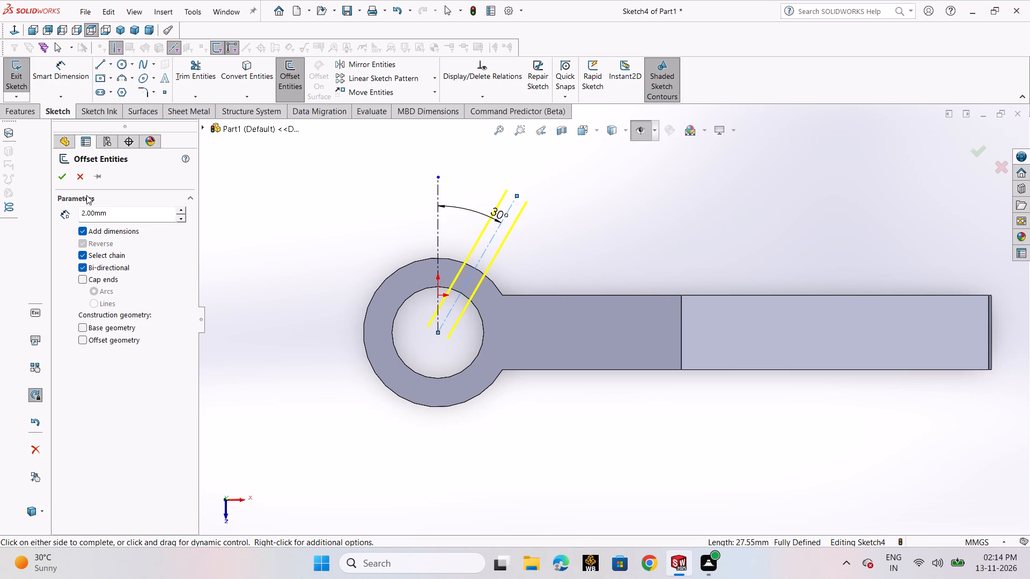
double_click(125, 218)
key(1)
key(Return)
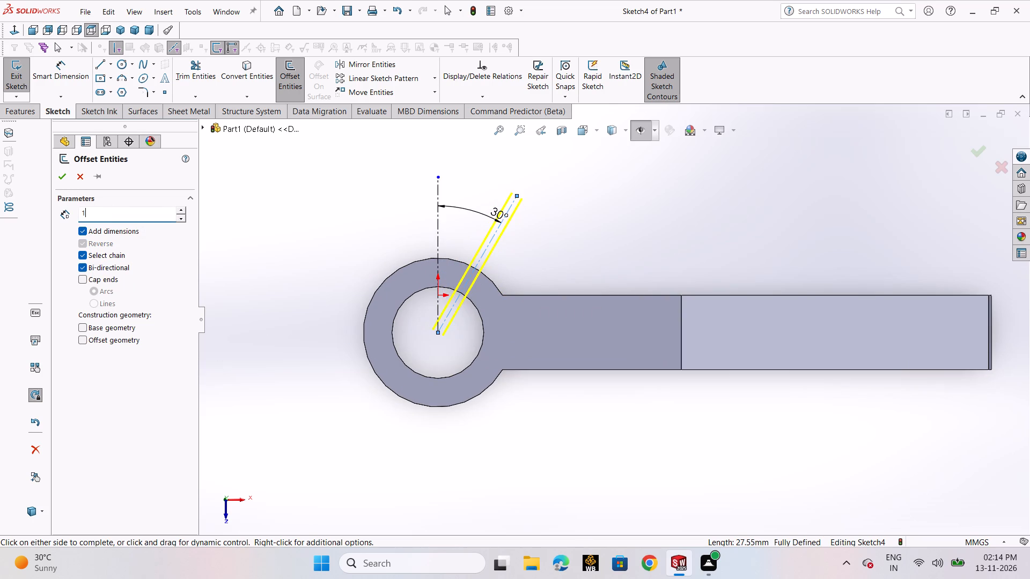
click(62, 176)
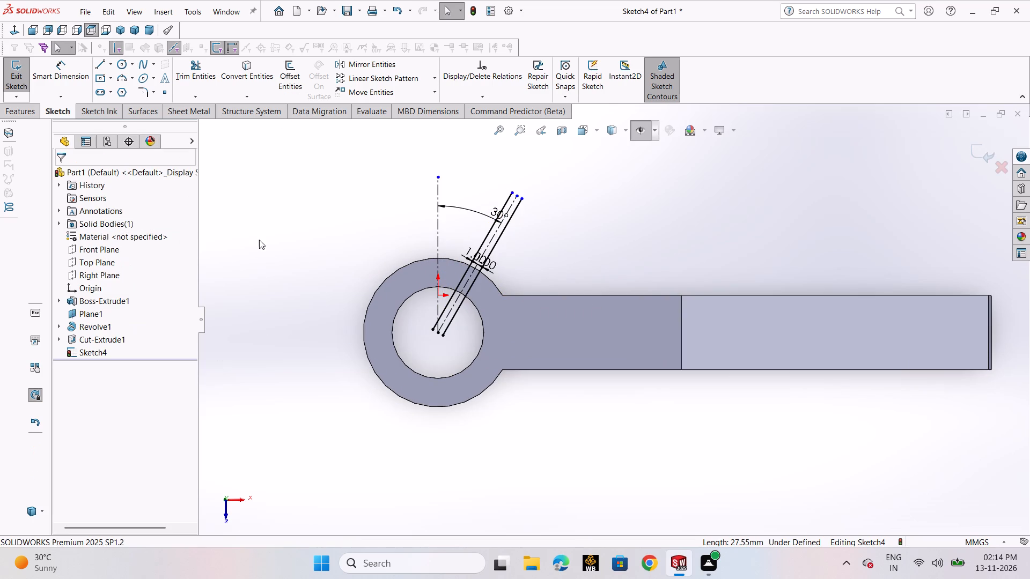
Convert the ring's inner bore edge and outer circular edge into sketch entities.
scroll(547, 256, down, 4)
scroll(436, 293, down, 3)
scroll(525, 295, up, 6)
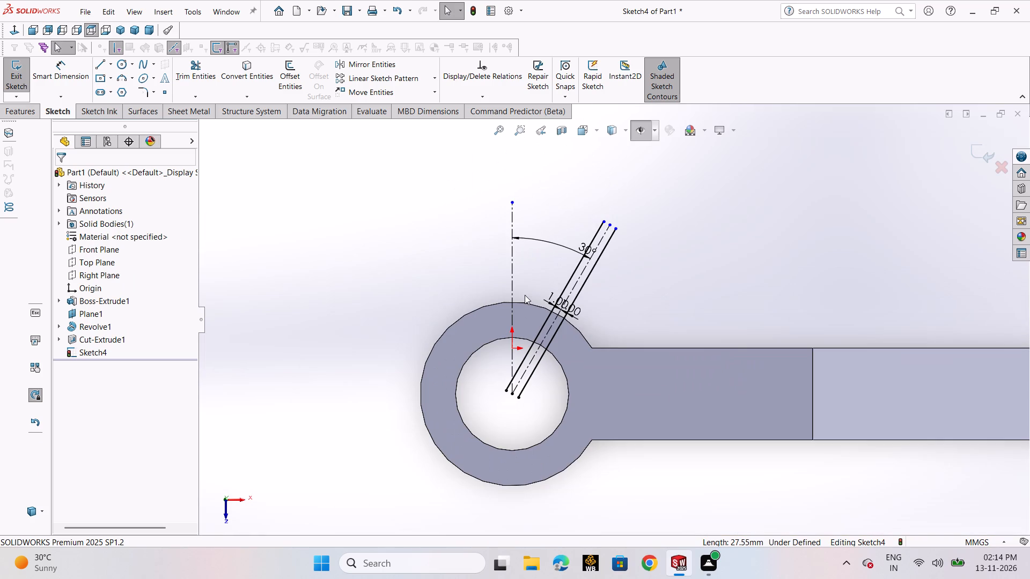
click(260, 77)
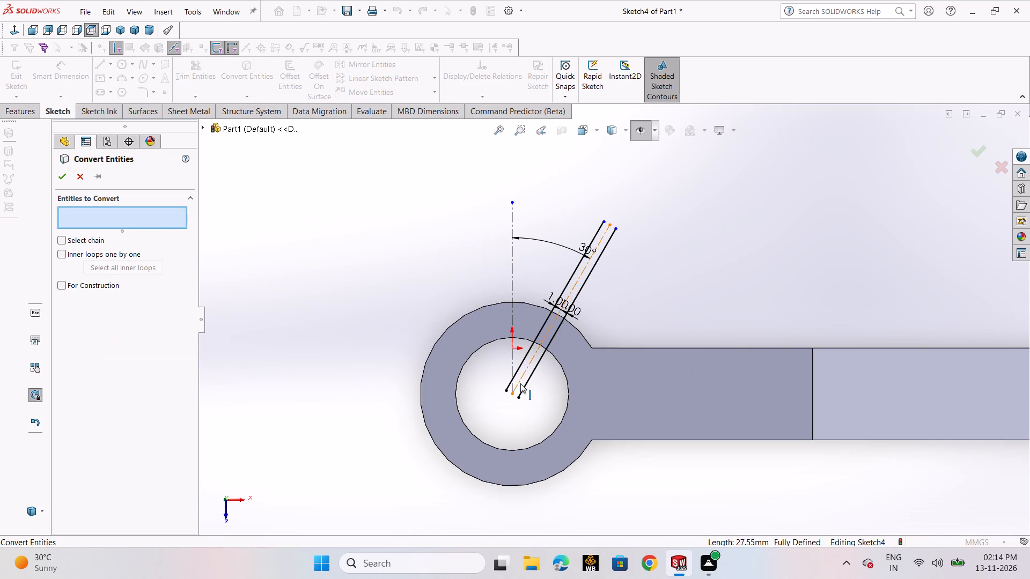
click(551, 355)
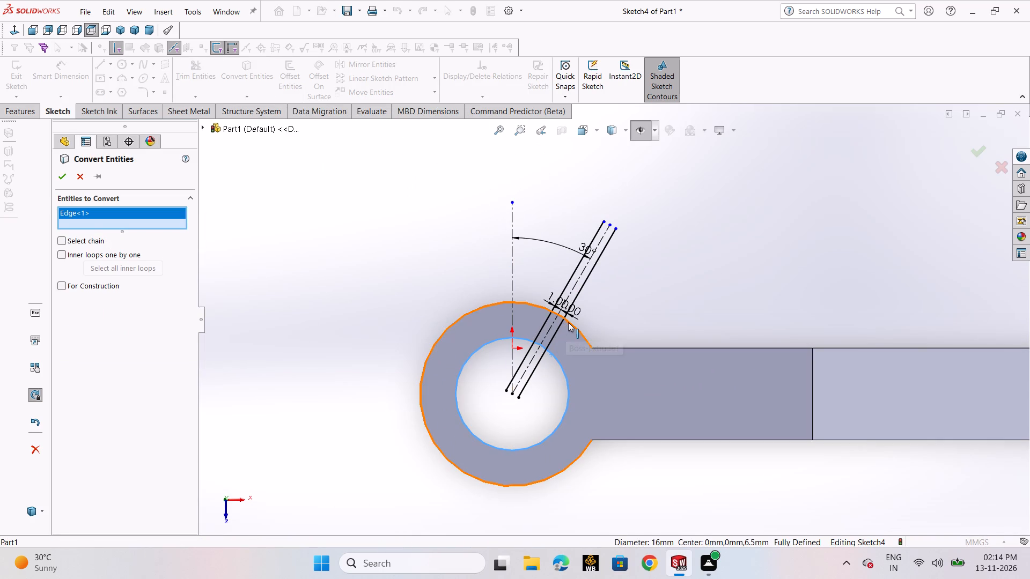
click(568, 322)
click(60, 182)
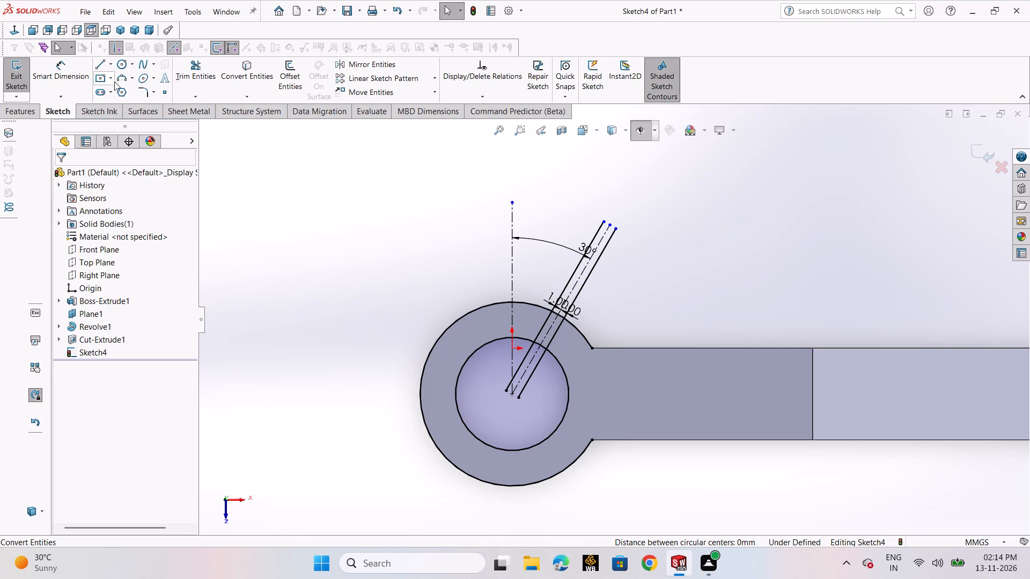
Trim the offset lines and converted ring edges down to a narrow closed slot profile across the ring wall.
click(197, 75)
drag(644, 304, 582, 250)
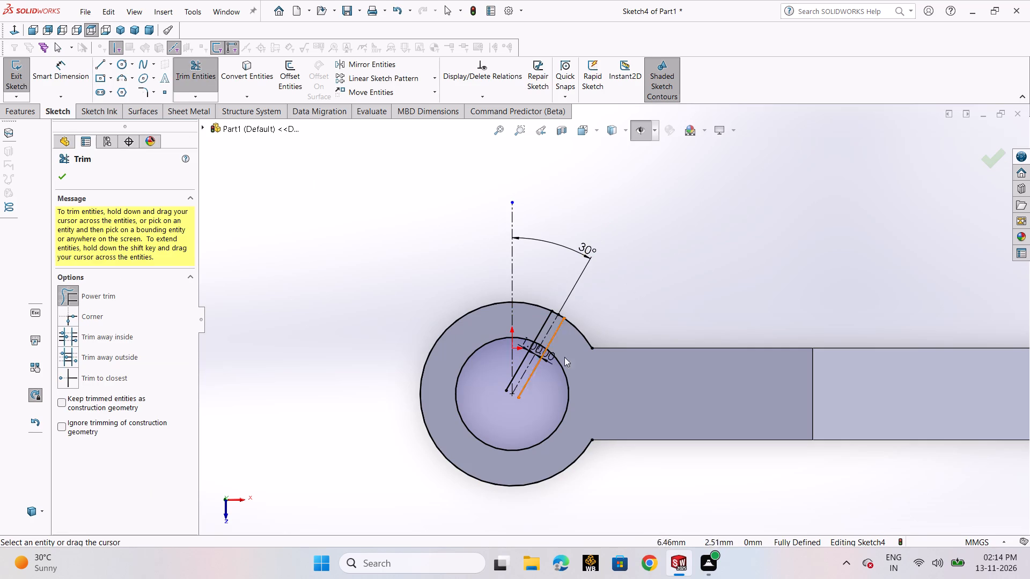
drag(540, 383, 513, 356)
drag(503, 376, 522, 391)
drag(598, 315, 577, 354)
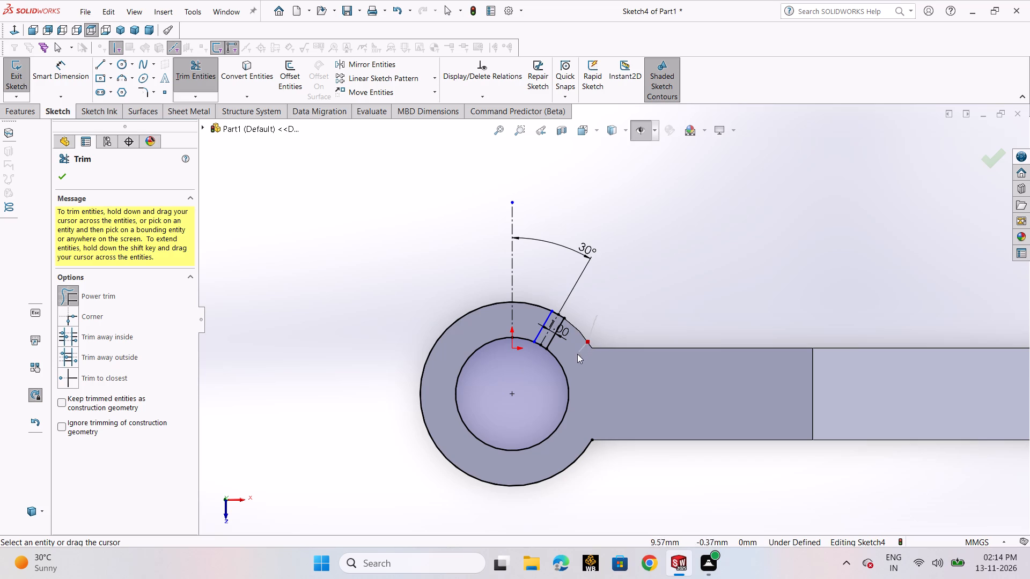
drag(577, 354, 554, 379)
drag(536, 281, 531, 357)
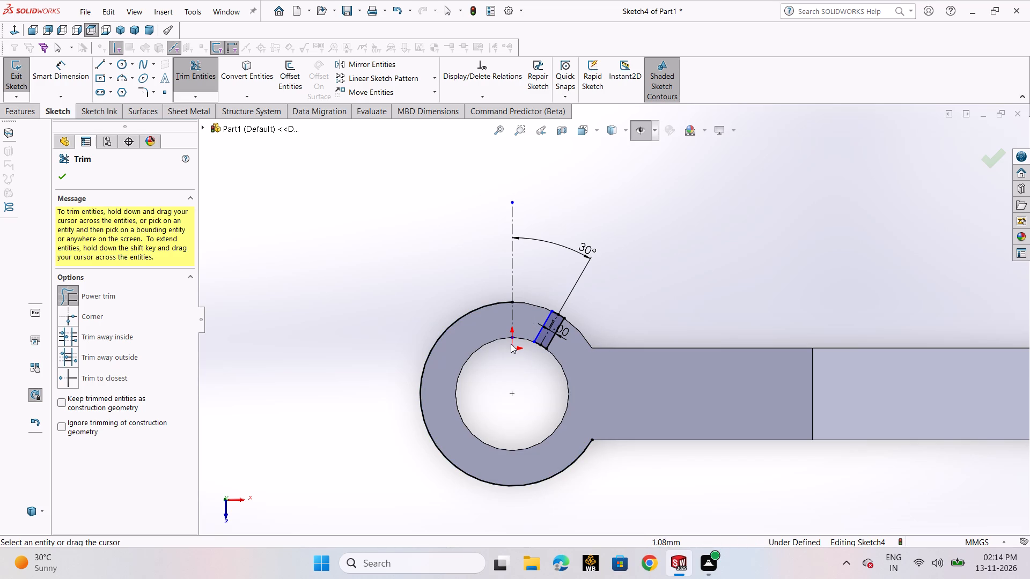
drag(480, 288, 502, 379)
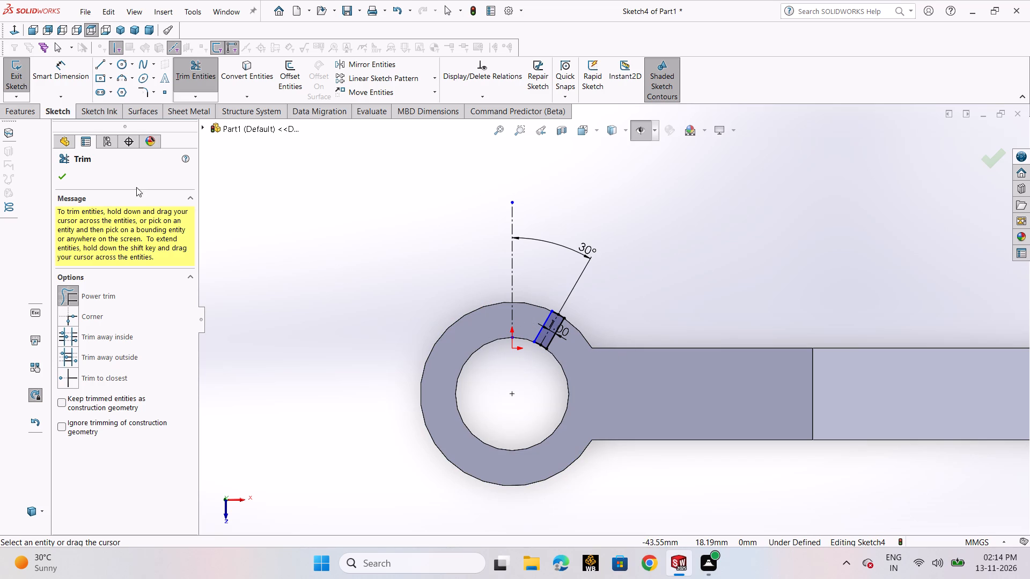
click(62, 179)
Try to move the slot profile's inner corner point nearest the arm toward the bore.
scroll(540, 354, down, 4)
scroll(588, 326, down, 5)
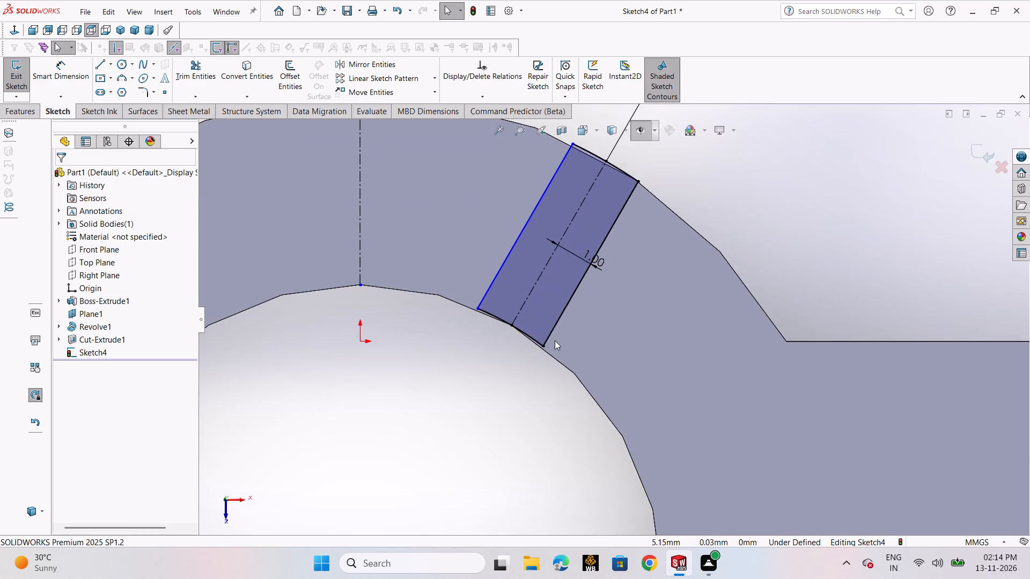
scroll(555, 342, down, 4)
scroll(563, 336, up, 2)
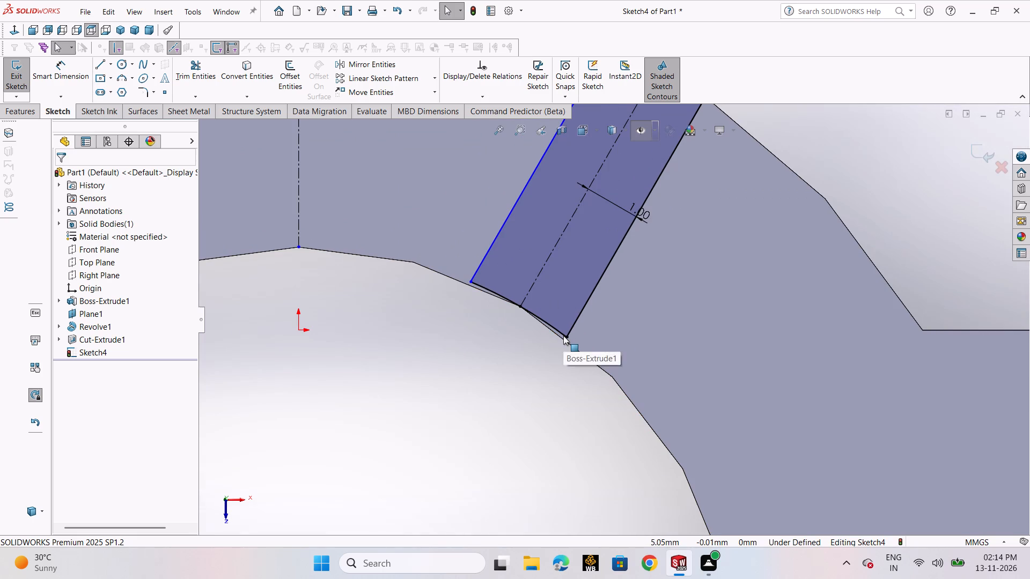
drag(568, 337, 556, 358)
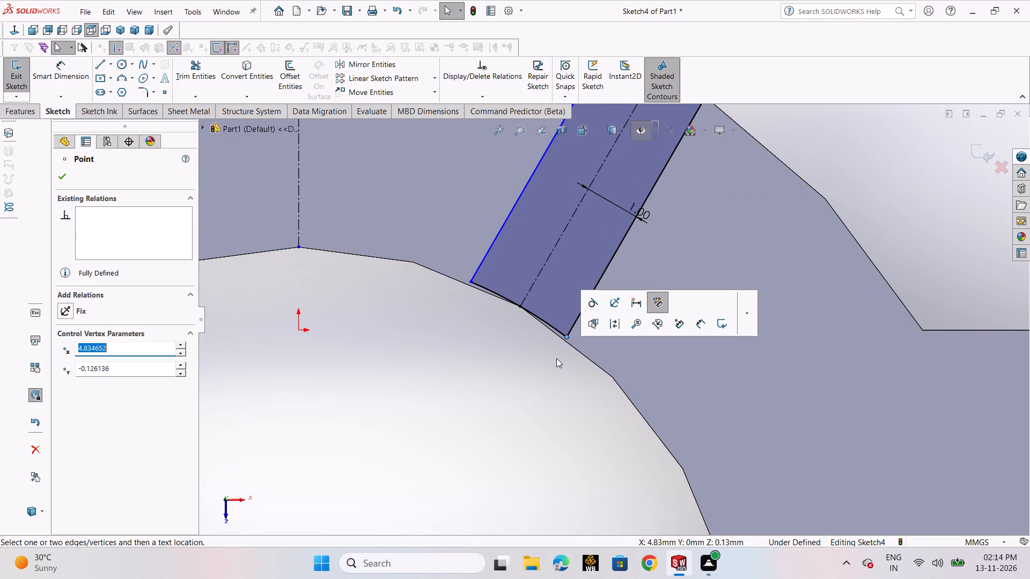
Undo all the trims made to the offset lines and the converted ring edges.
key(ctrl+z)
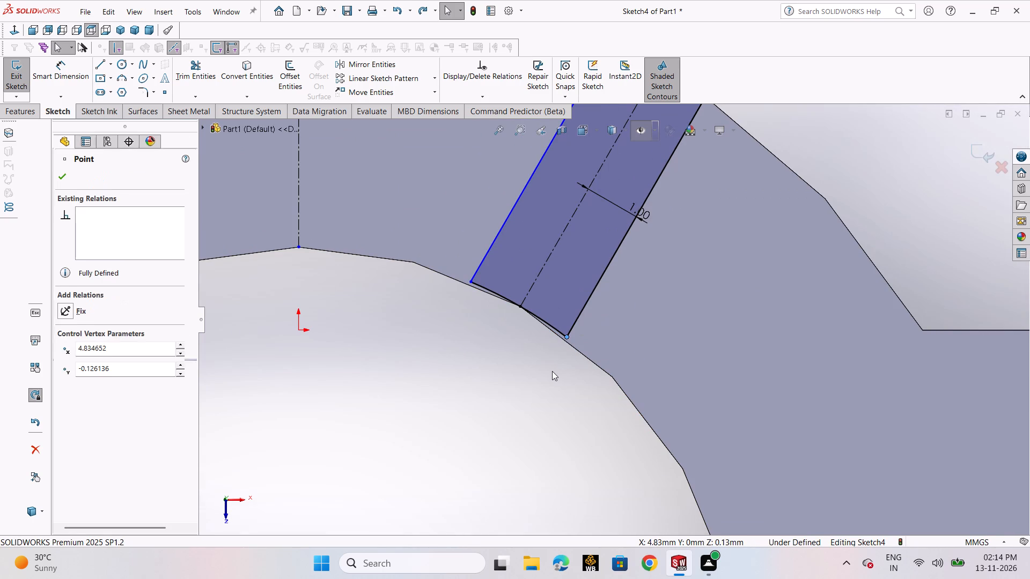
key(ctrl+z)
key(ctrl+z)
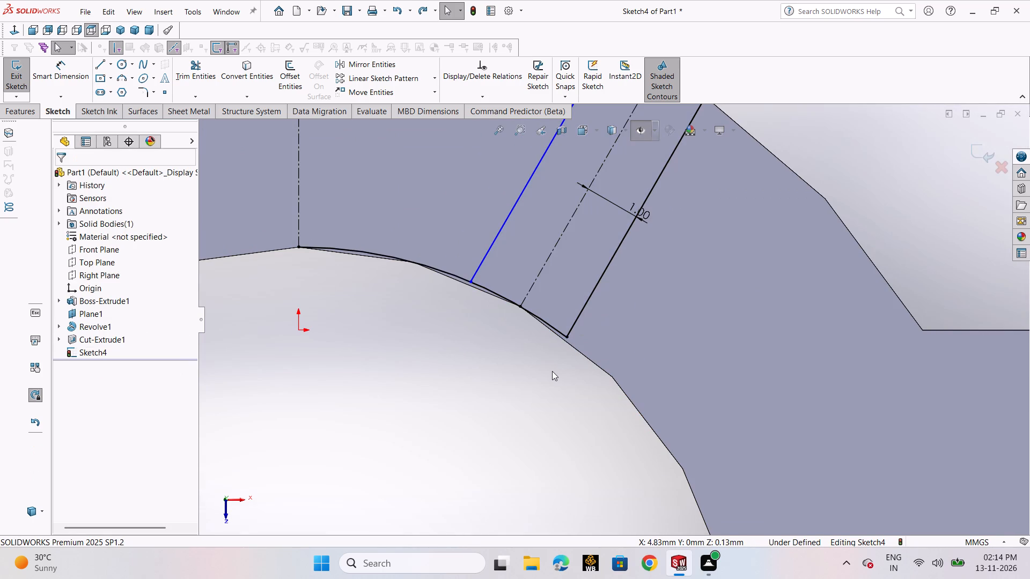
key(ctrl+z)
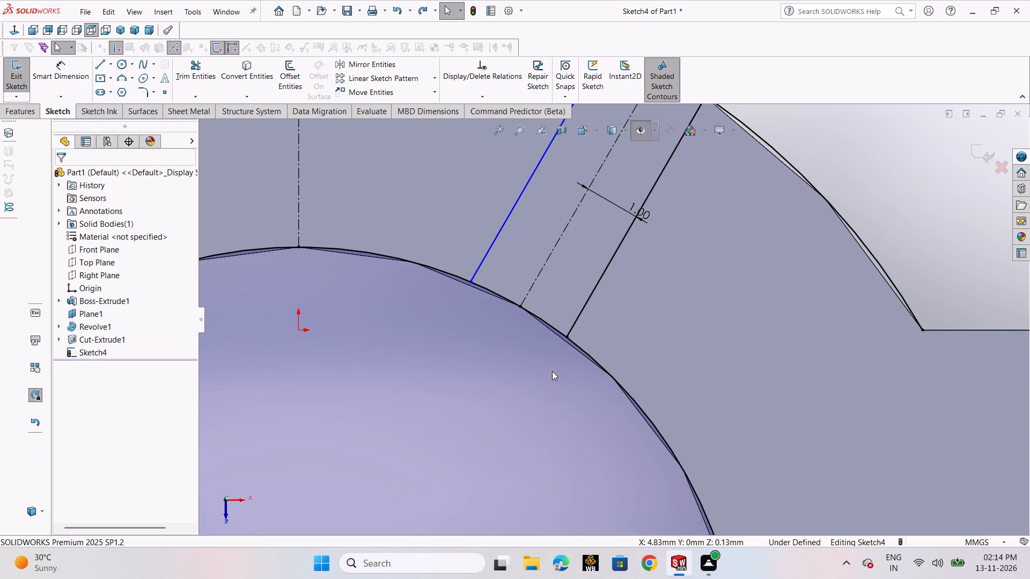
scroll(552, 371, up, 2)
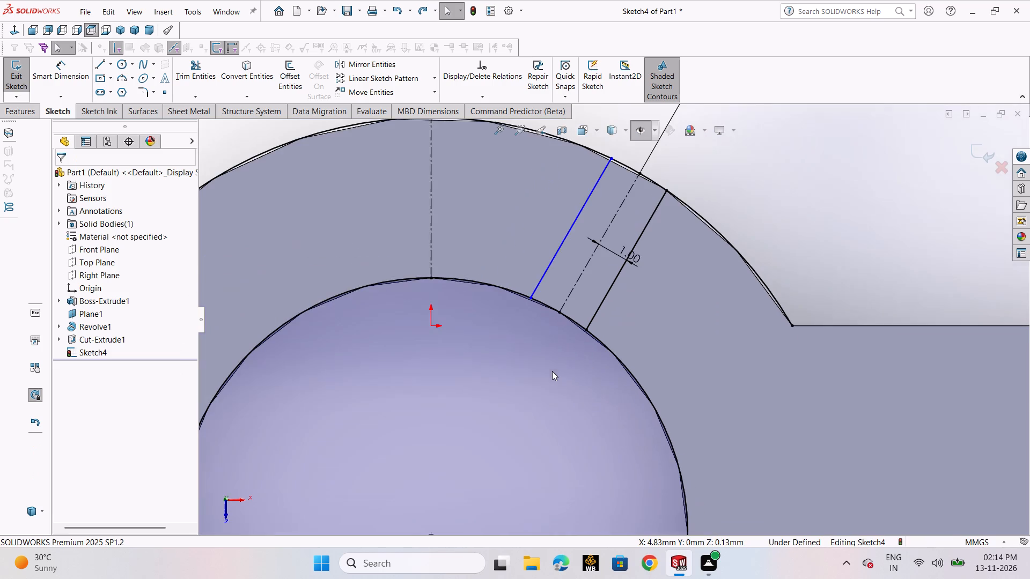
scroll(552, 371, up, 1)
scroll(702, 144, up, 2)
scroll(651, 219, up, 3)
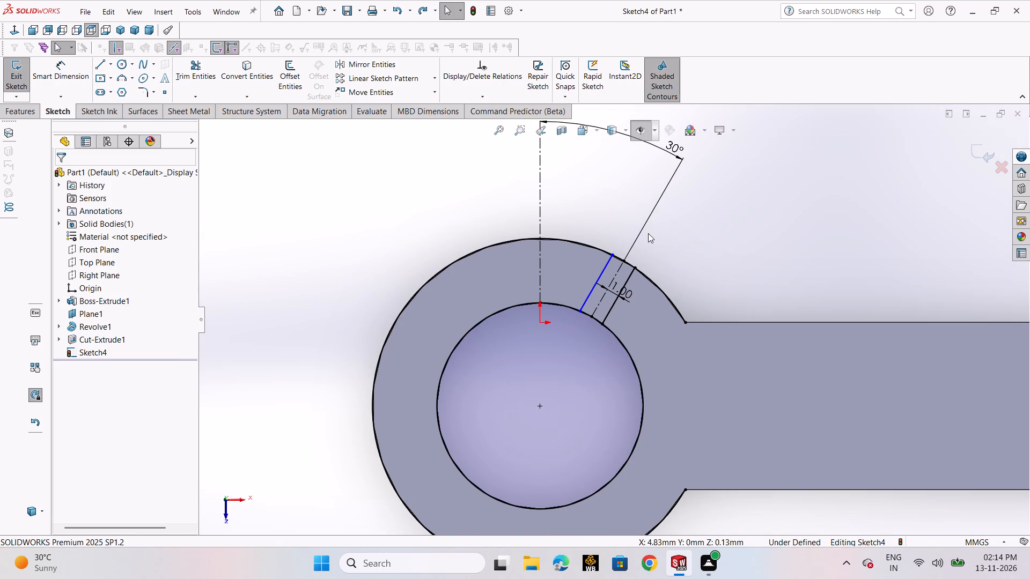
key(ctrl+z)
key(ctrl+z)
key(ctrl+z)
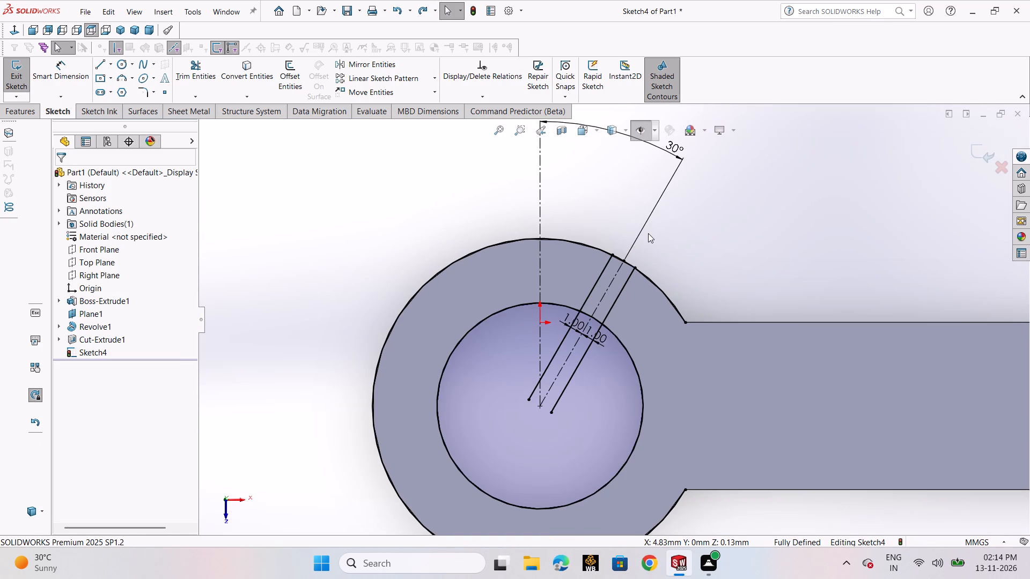
Offset both the converted outer arc and the inner bore circle bi-directionally by 1 mm.
click(288, 83)
click(471, 253)
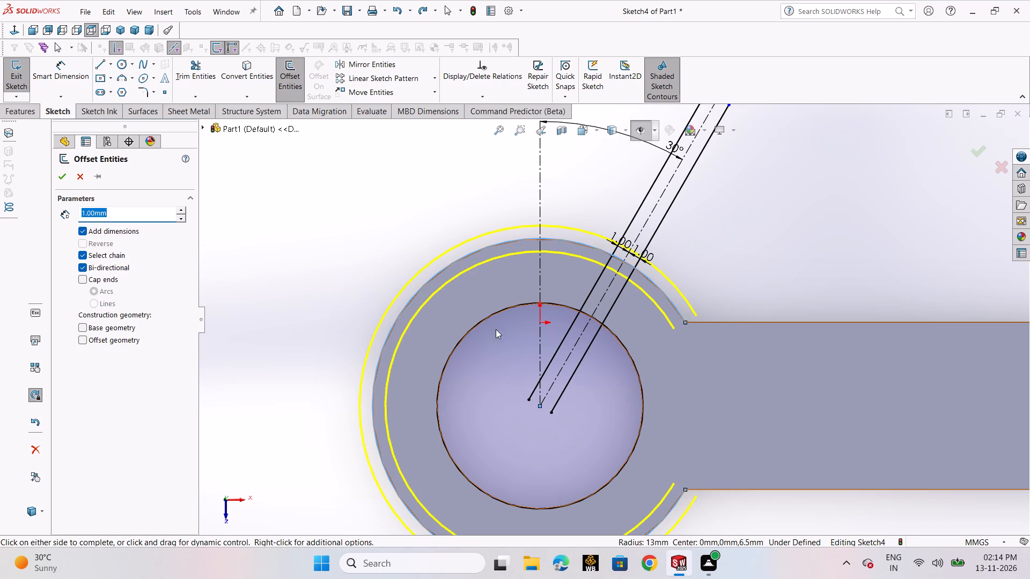
click(439, 402)
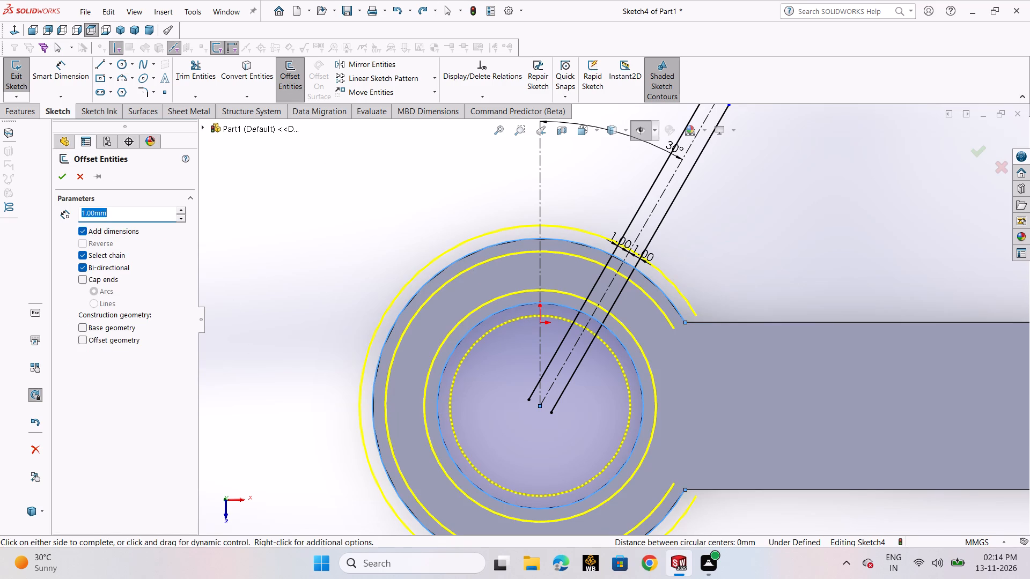
click(63, 174)
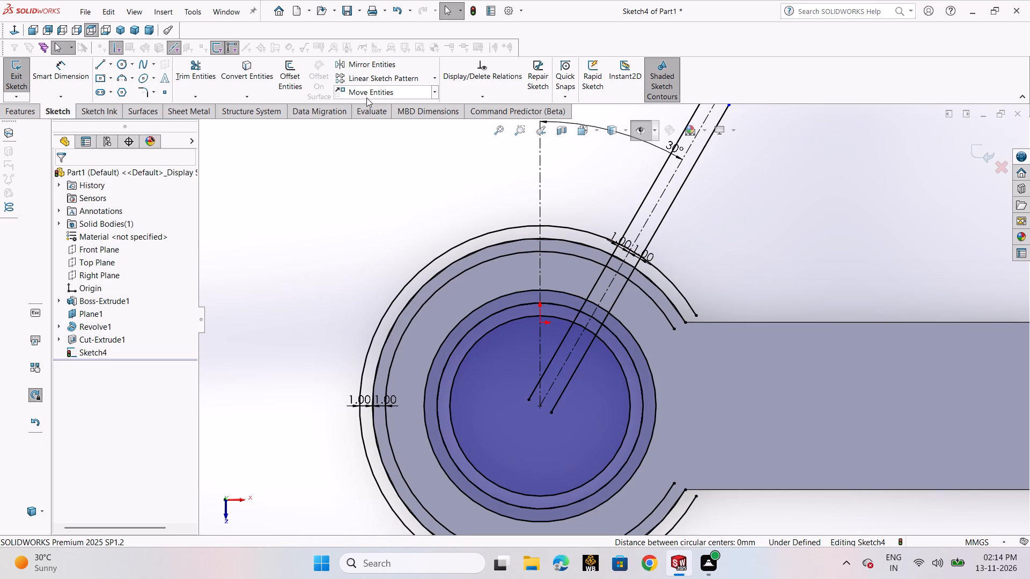
Trim away the ring circles and arcs on the side of the slanted lines facing away from the arm.
click(207, 76)
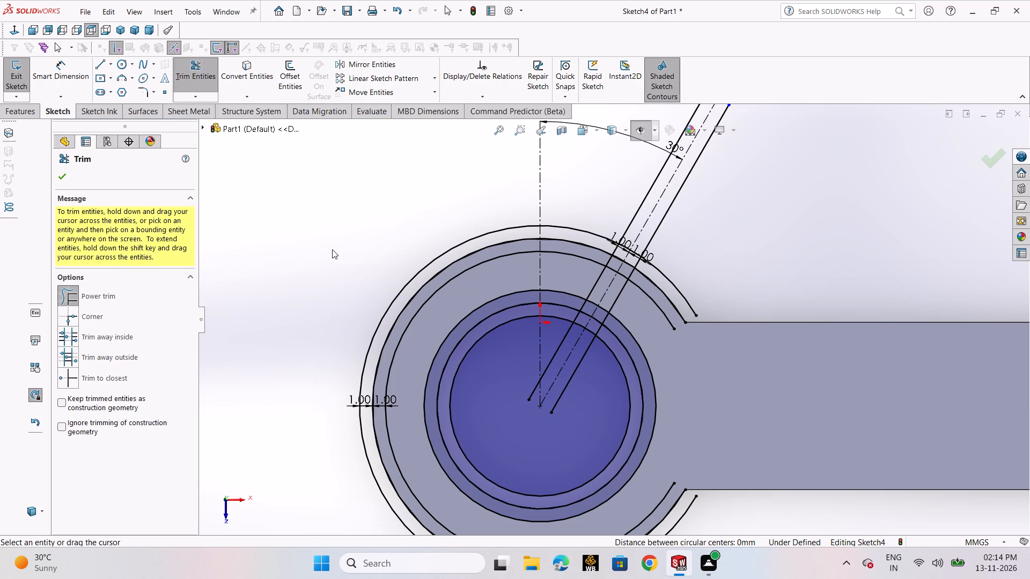
drag(332, 249, 468, 428)
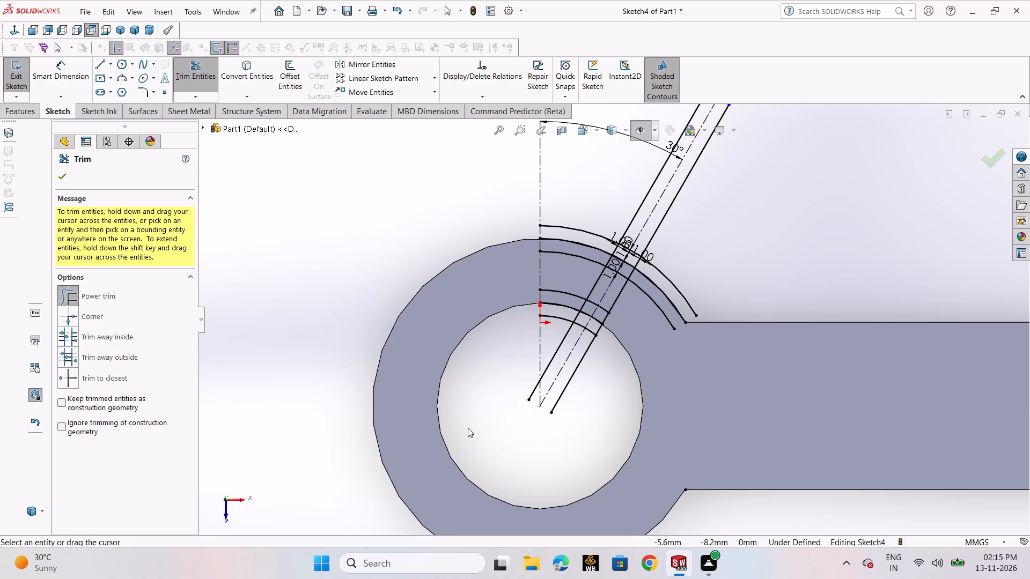
drag(576, 203, 557, 323)
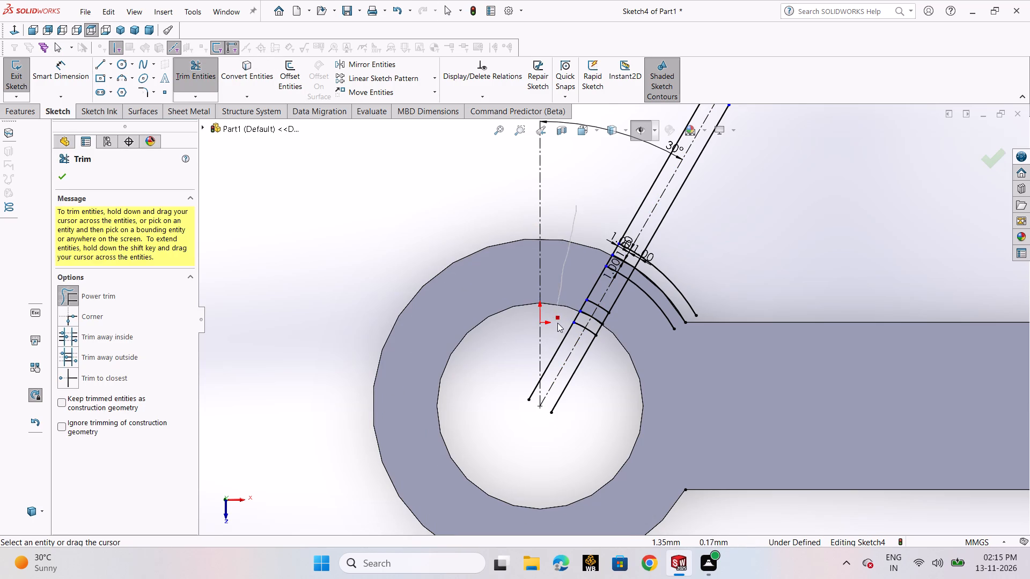
drag(557, 323, 557, 325)
Trim the slanted lines back to the innermost offset arc and remove the other two bore arcs between them.
scroll(610, 321, down, 5)
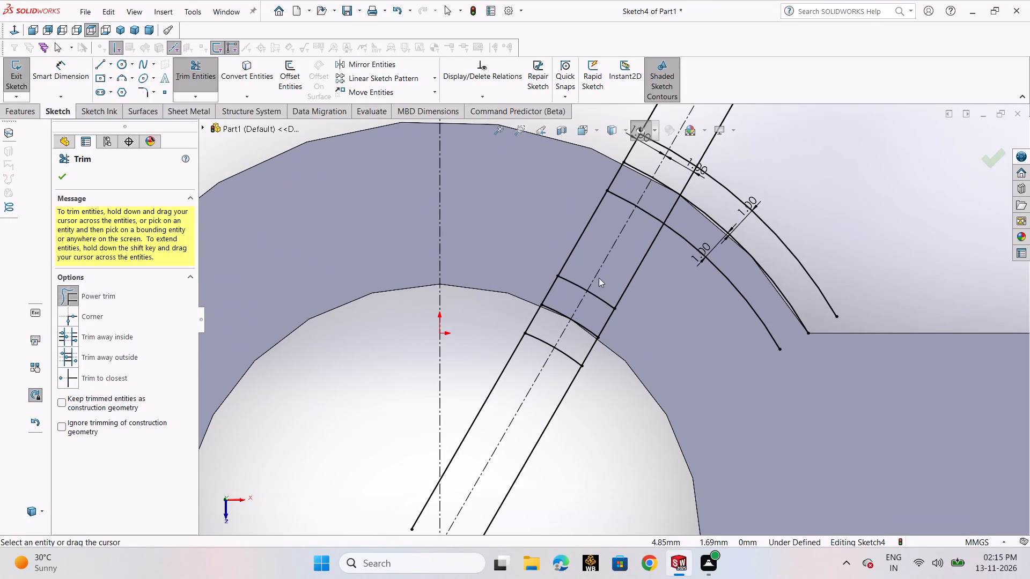
drag(486, 363, 583, 434)
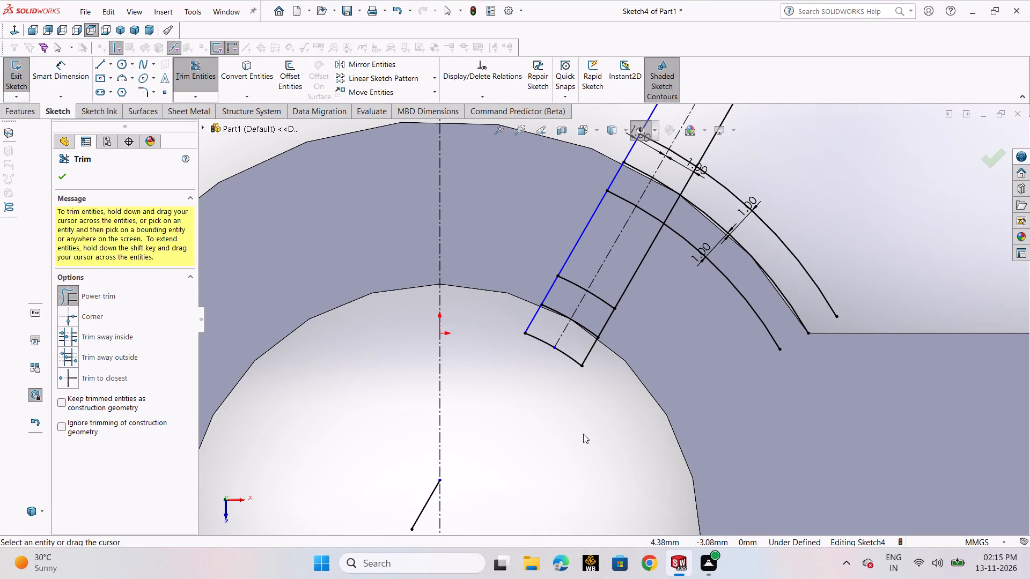
drag(607, 281, 588, 341)
drag(582, 273, 572, 289)
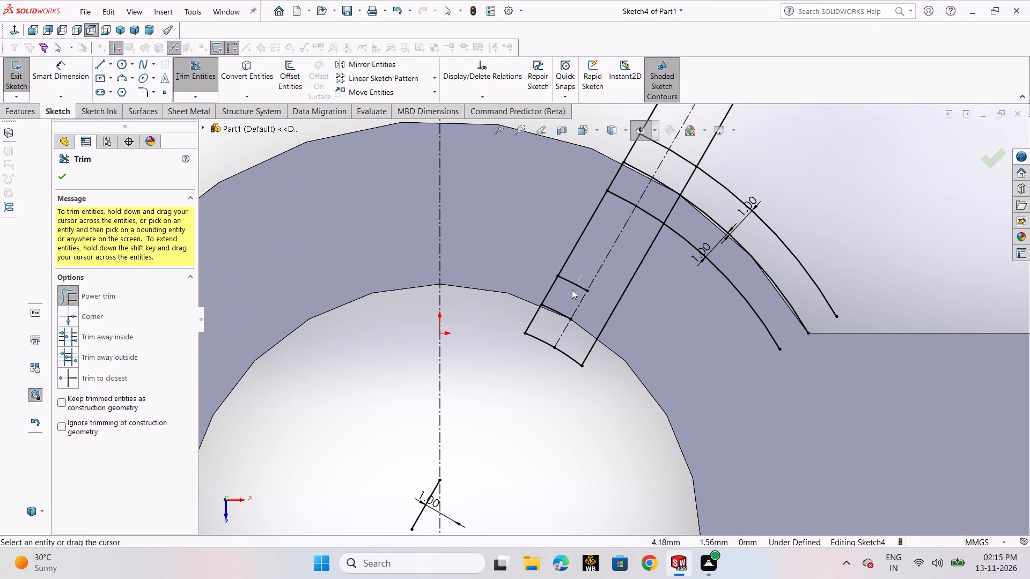
drag(572, 289, 556, 317)
Trim away the three outer arcs between the slanted lines and the arm.
scroll(660, 294, up, 2)
drag(744, 248, 700, 320)
scroll(734, 254, up, 2)
scroll(728, 287, down, 4)
drag(665, 353, 658, 370)
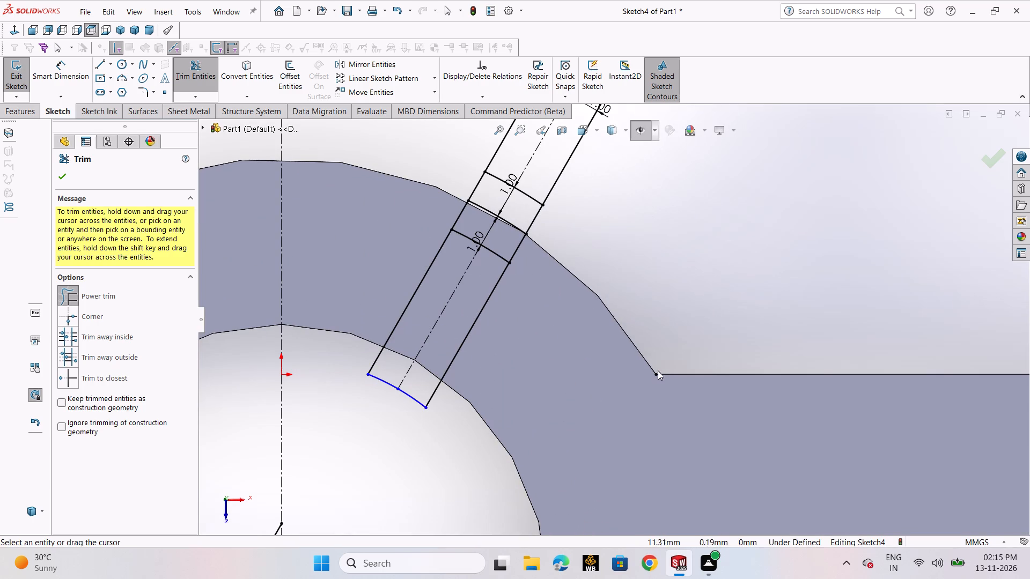
drag(658, 370, 654, 374)
click(656, 374)
scroll(651, 297, up, 3)
scroll(621, 211, down, 2)
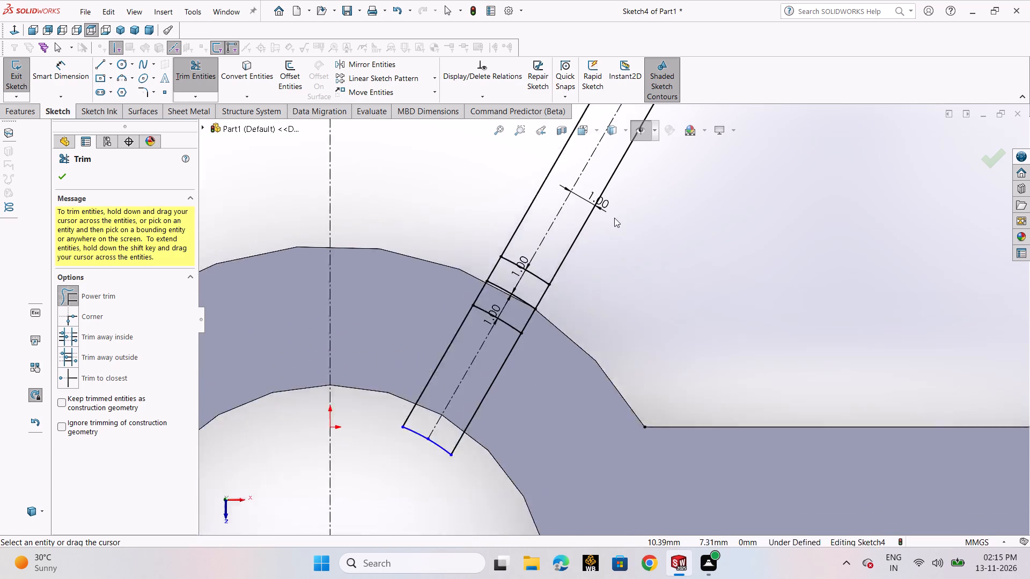
Trim away the remaining arcs inside the slot profile and the slanted line ends beyond the outermost offset arc.
scroll(614, 218, down, 2)
drag(480, 335, 470, 368)
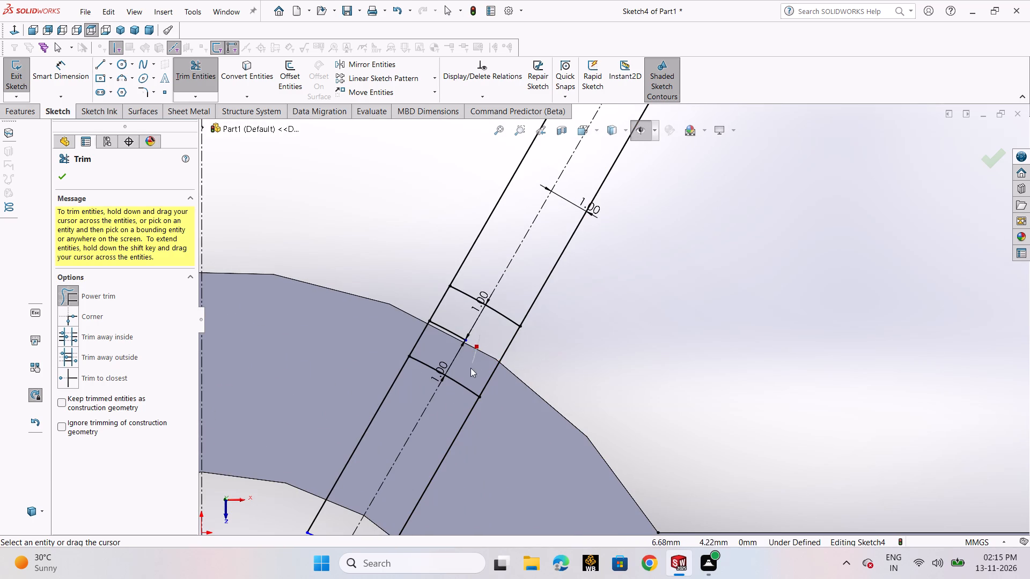
drag(470, 368, 461, 397)
drag(465, 321, 430, 372)
scroll(538, 324, up, 3)
drag(622, 257, 550, 201)
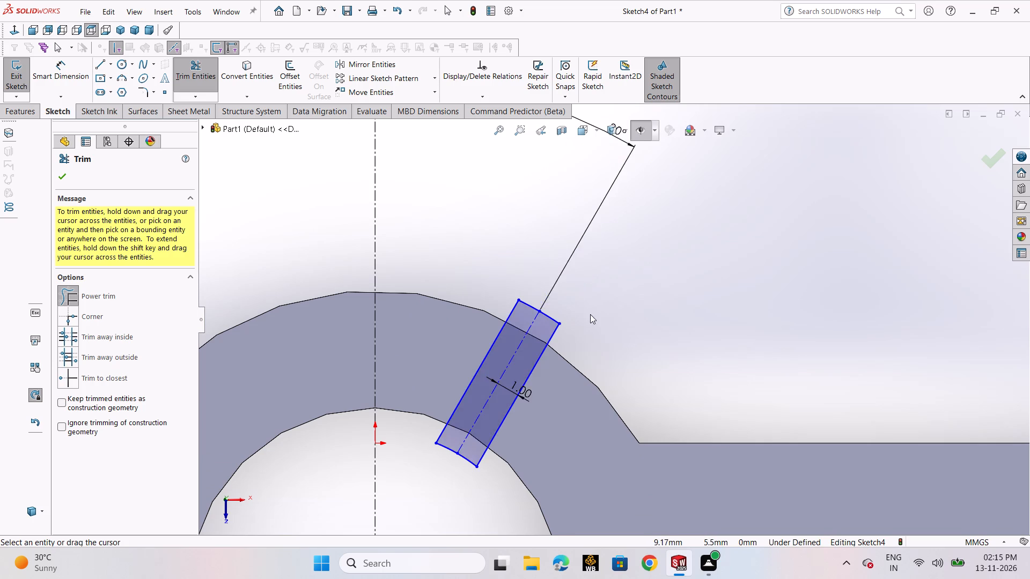
scroll(590, 314, up, 3)
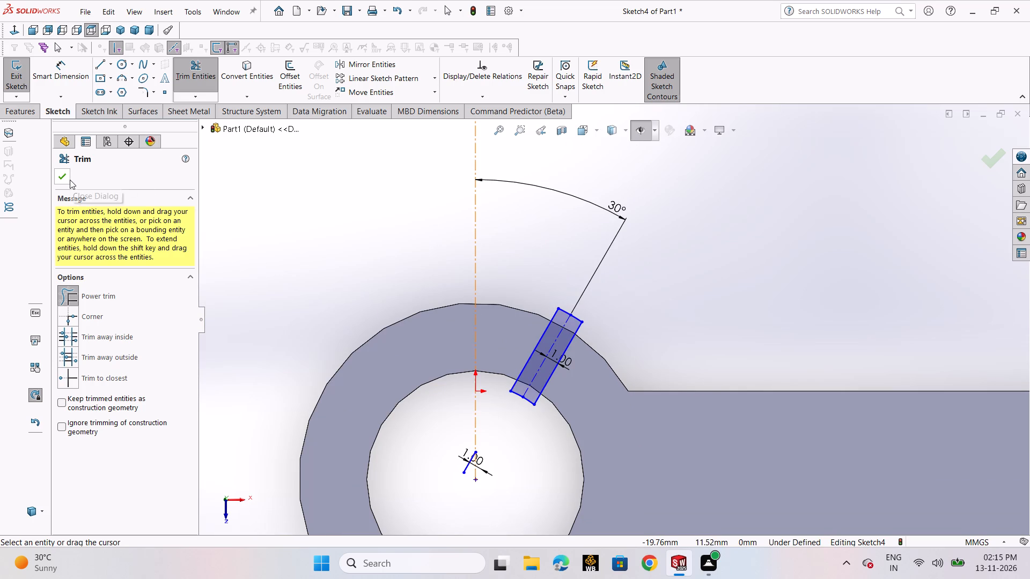
click(70, 180)
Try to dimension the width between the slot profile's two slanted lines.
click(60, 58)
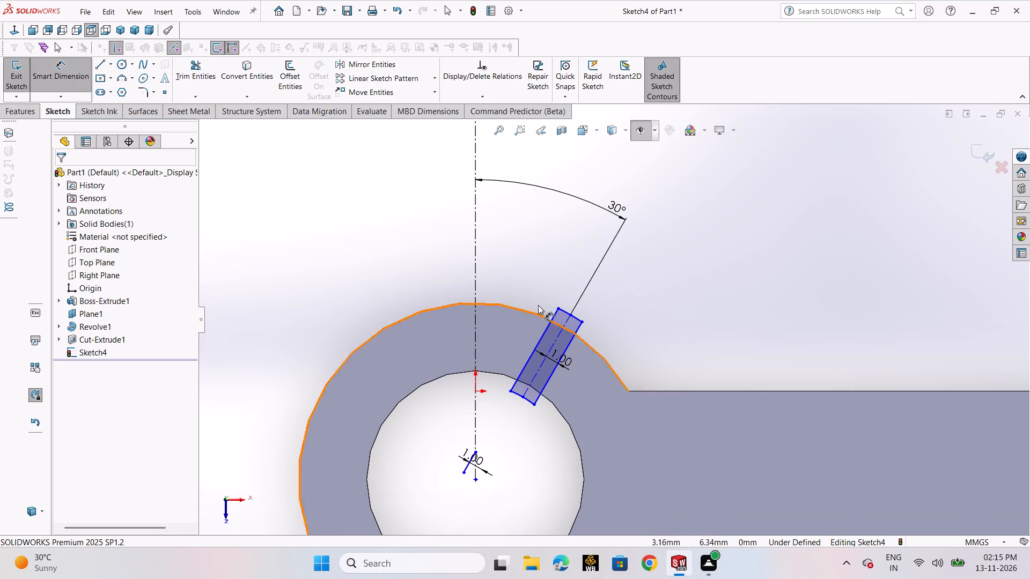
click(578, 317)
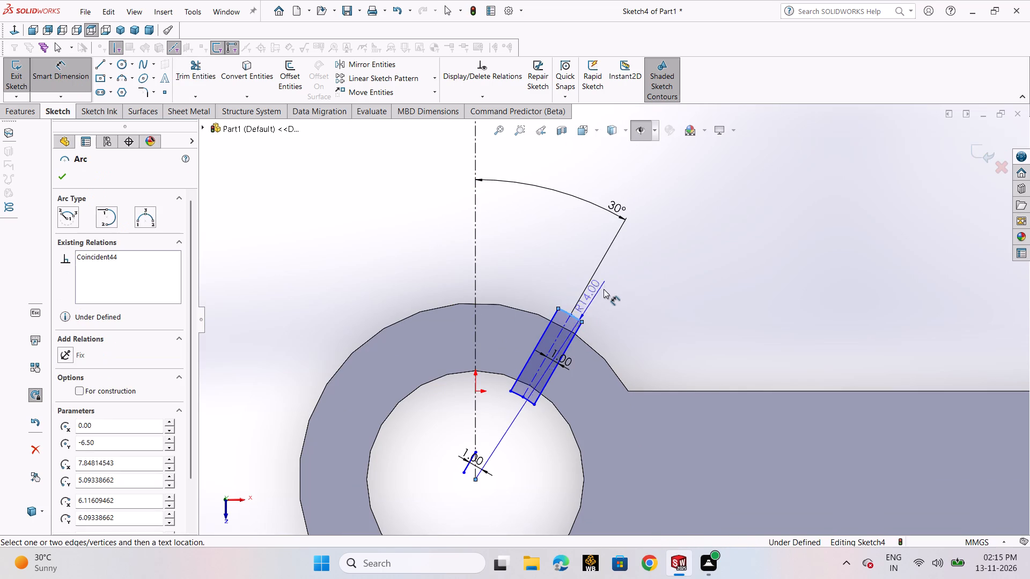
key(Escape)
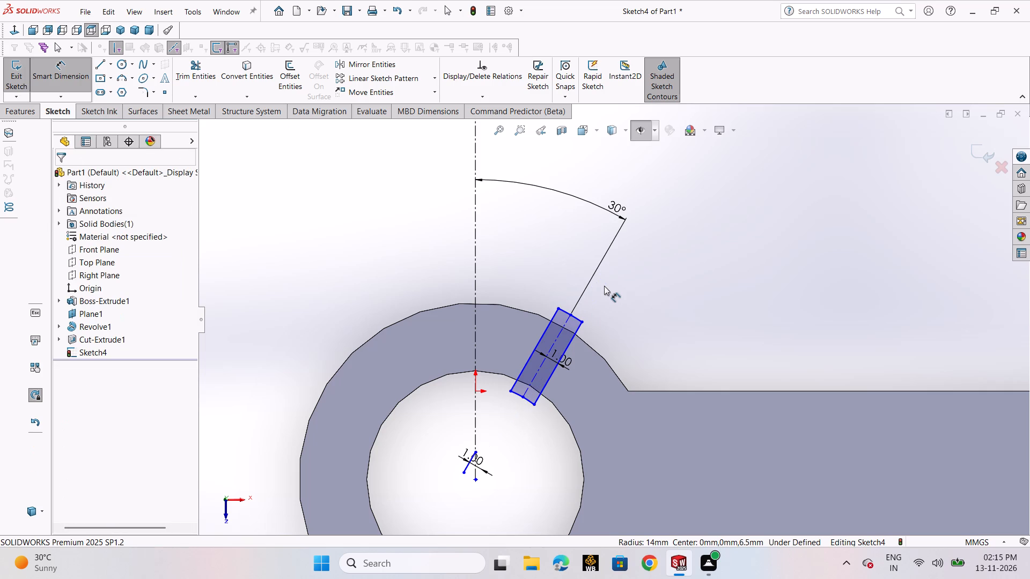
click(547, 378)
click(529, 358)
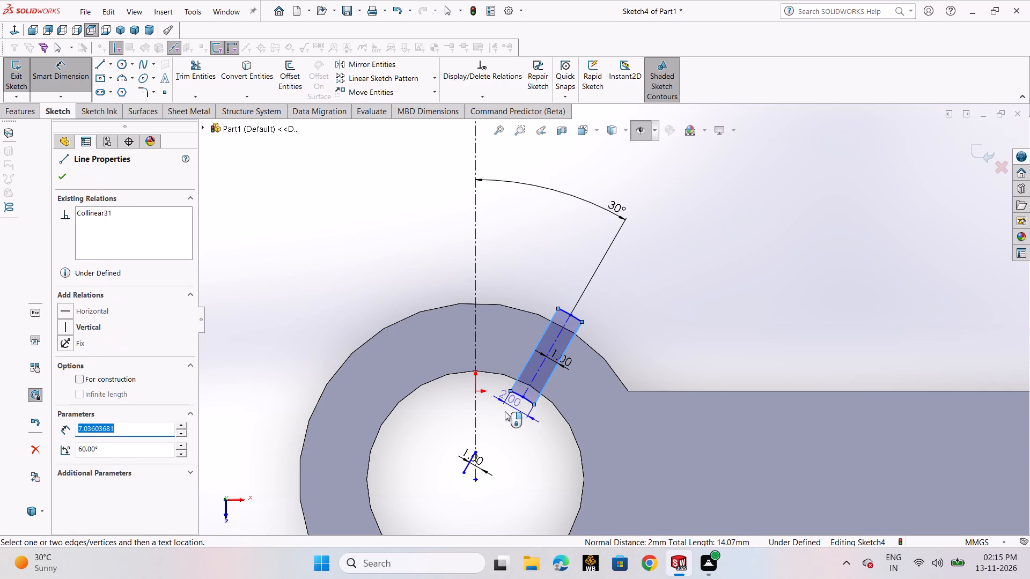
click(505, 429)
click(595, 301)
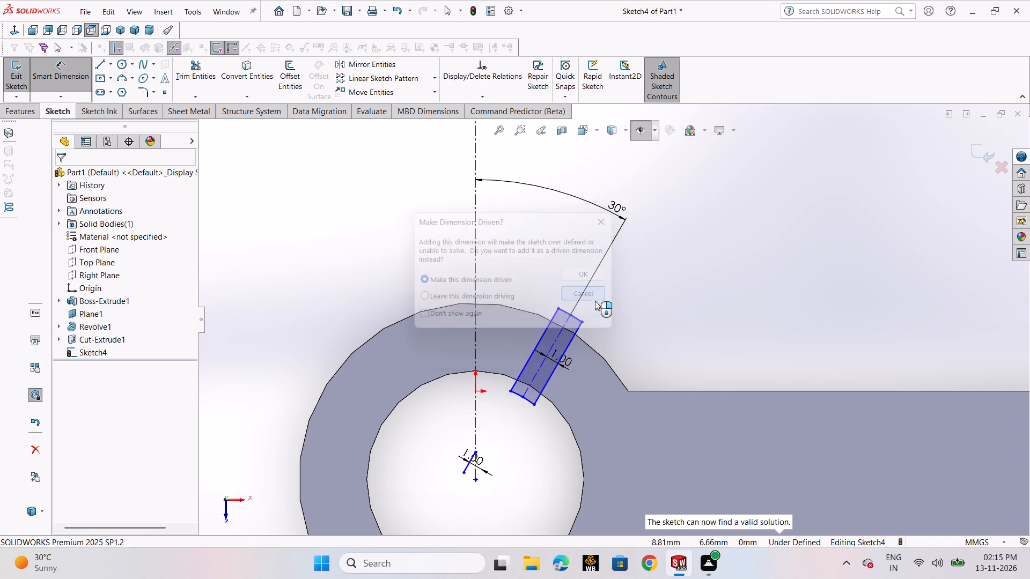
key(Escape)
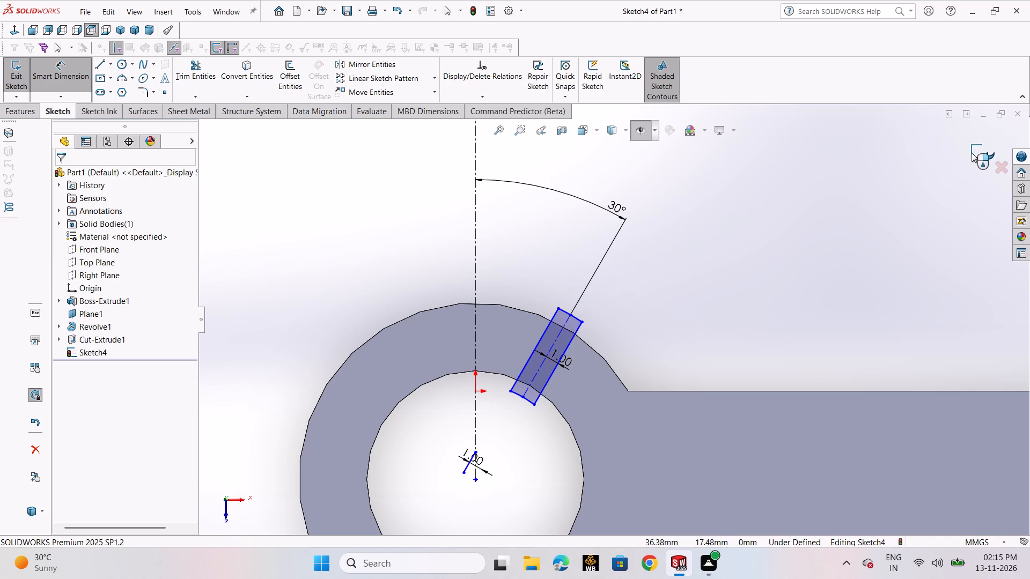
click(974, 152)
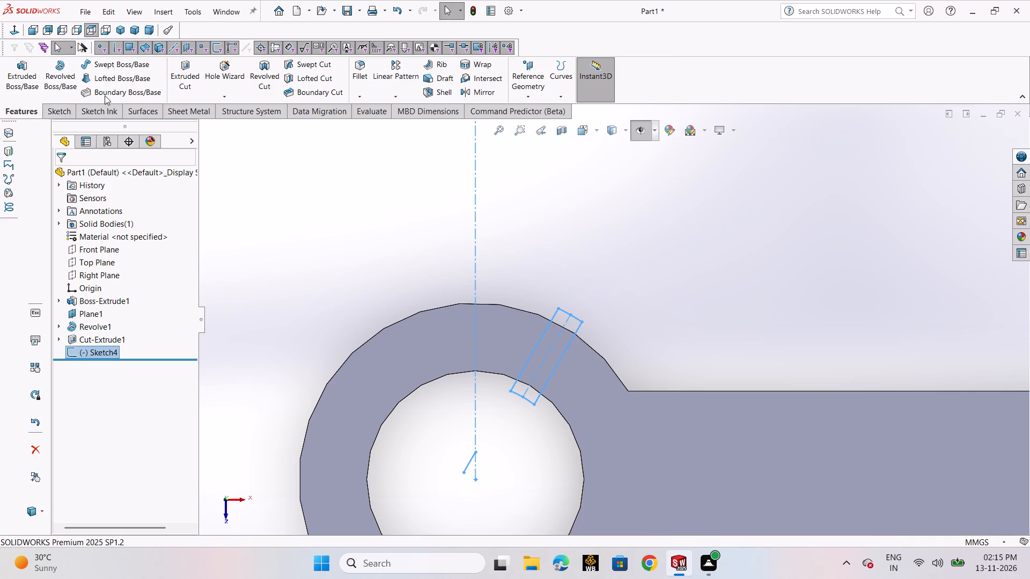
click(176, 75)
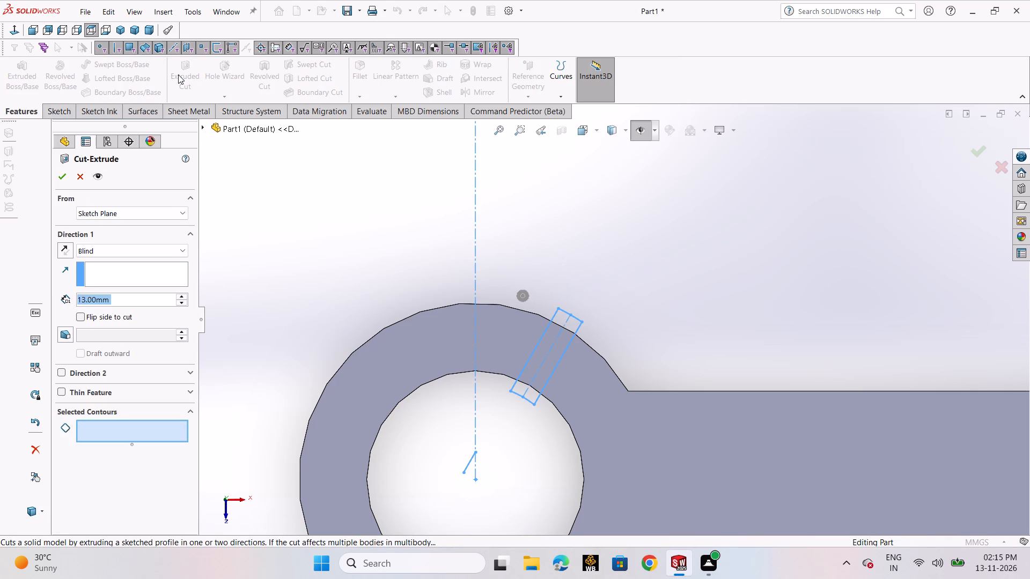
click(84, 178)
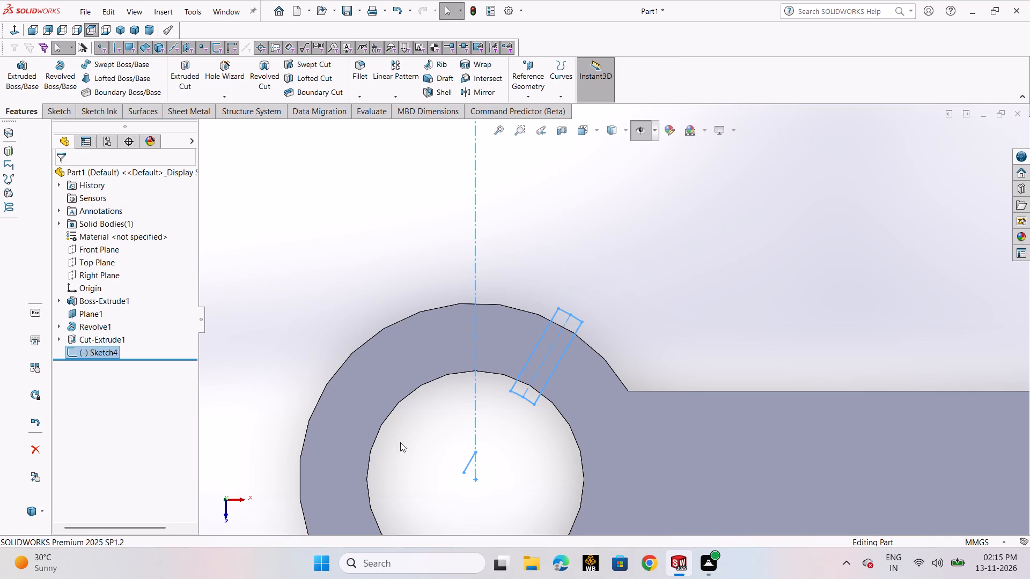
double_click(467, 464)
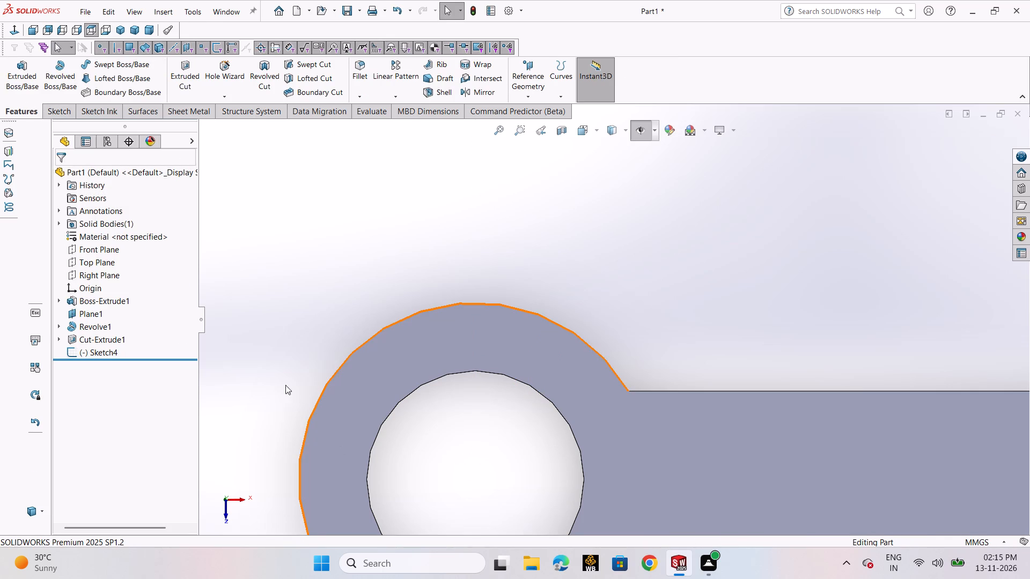
Reopen the slot sketch and delete the leftover short slanted line near the bore centre, including its associated dimension.
click(111, 351)
click(129, 312)
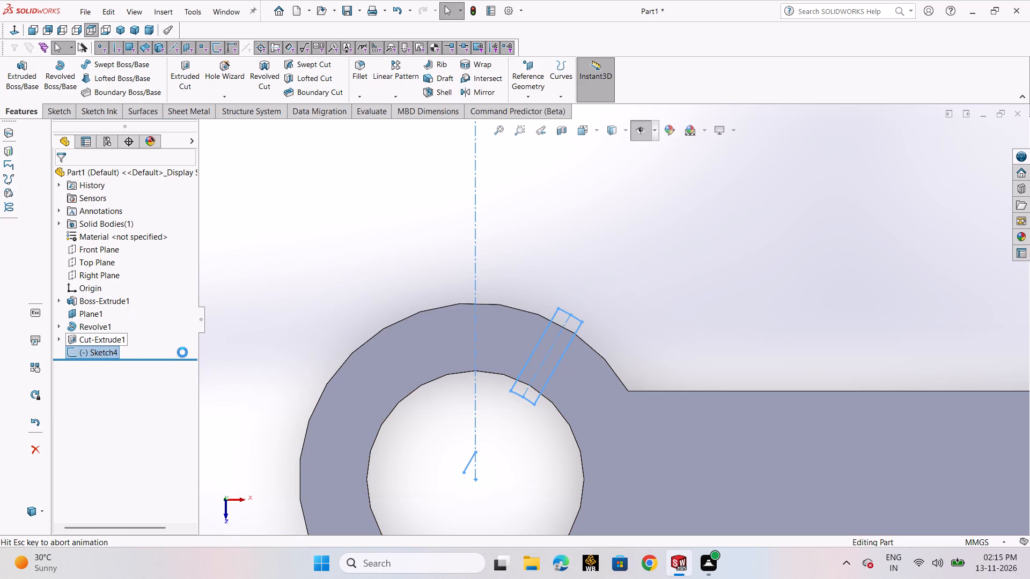
scroll(446, 363, down, 4)
scroll(457, 314, down, 7)
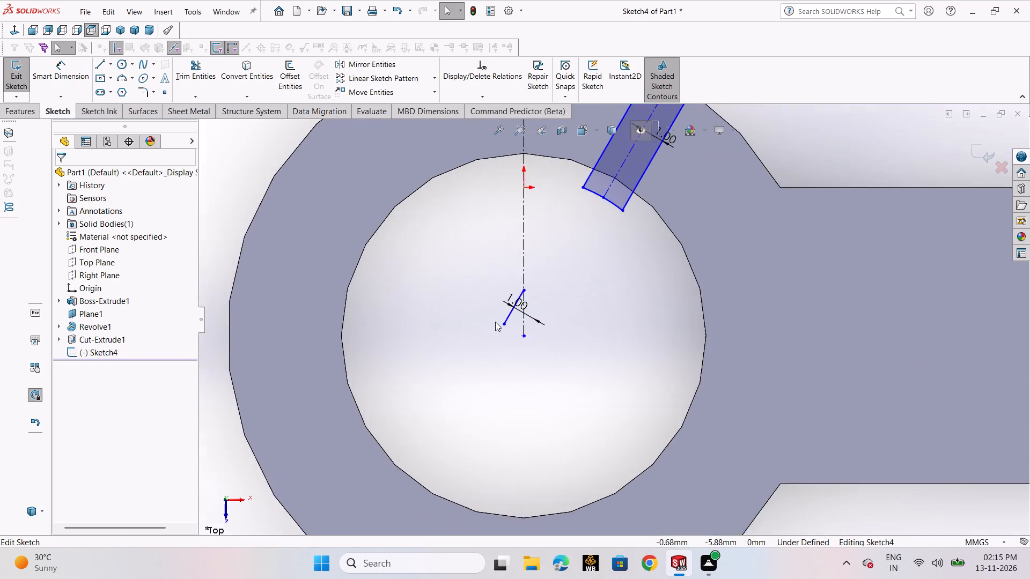
click(531, 311)
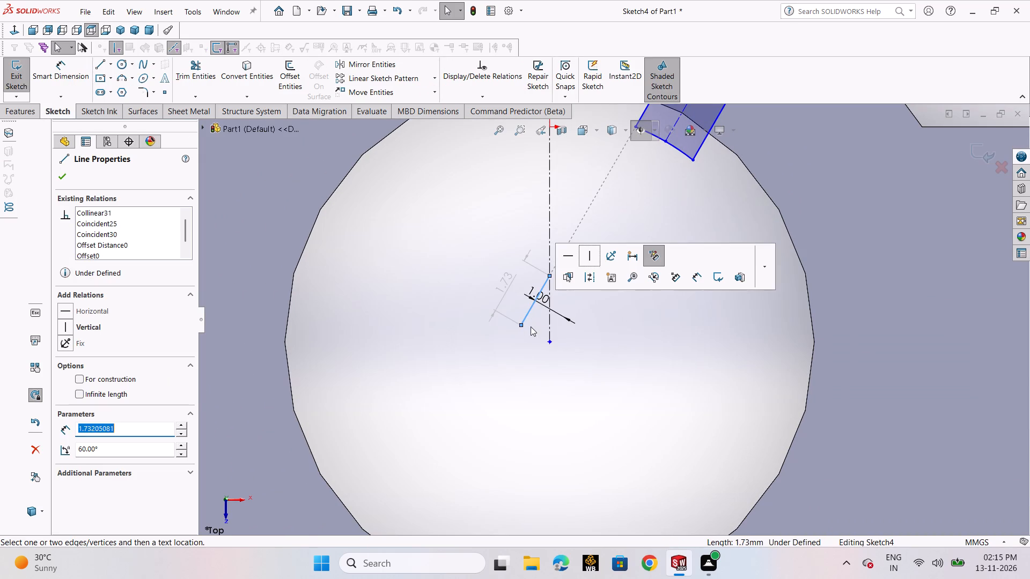
key(Delete)
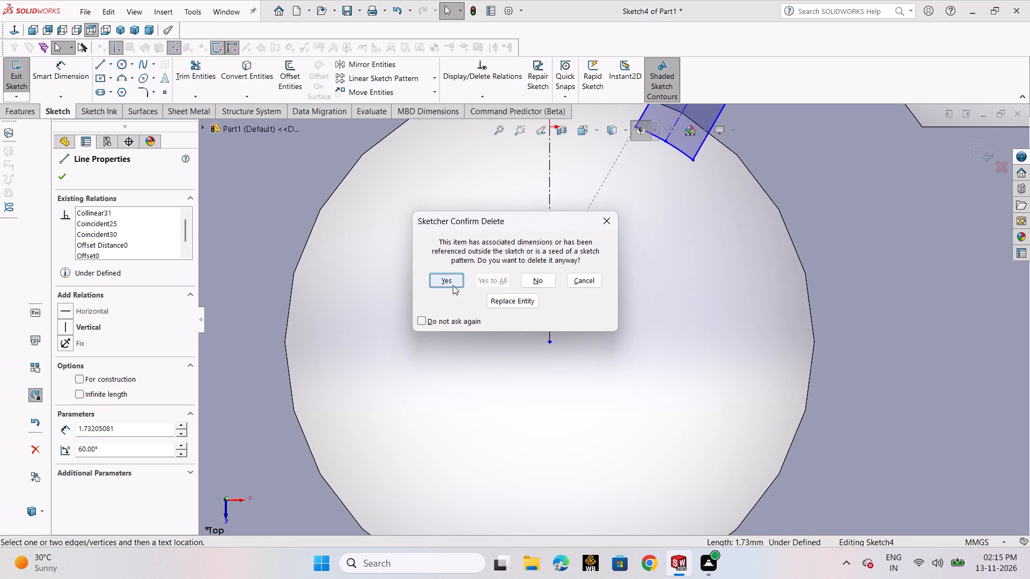
click(453, 285)
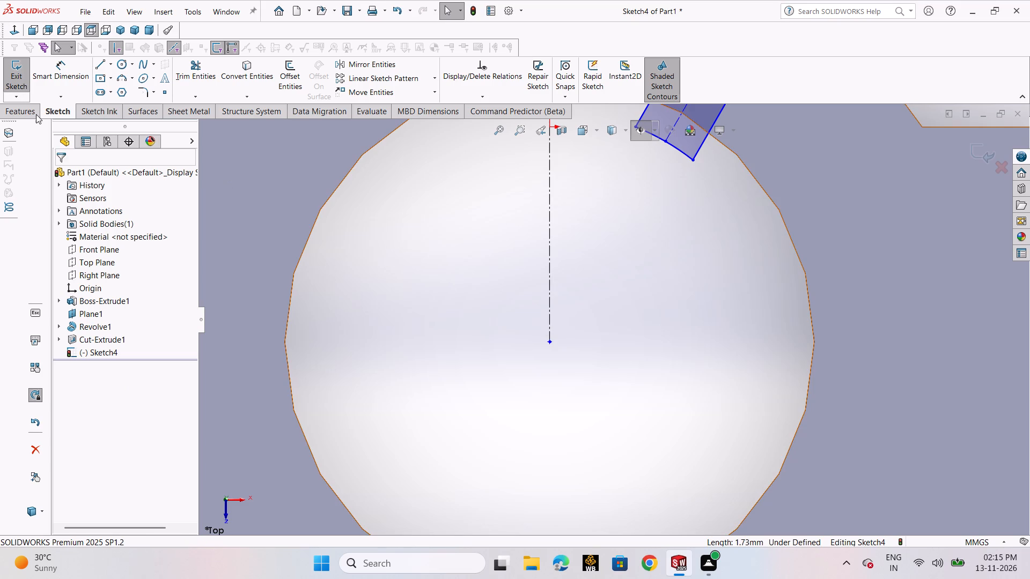
Cut-extrude the slot profile through the ring wall with a blind depth of 53 mm.
click(30, 114)
click(190, 68)
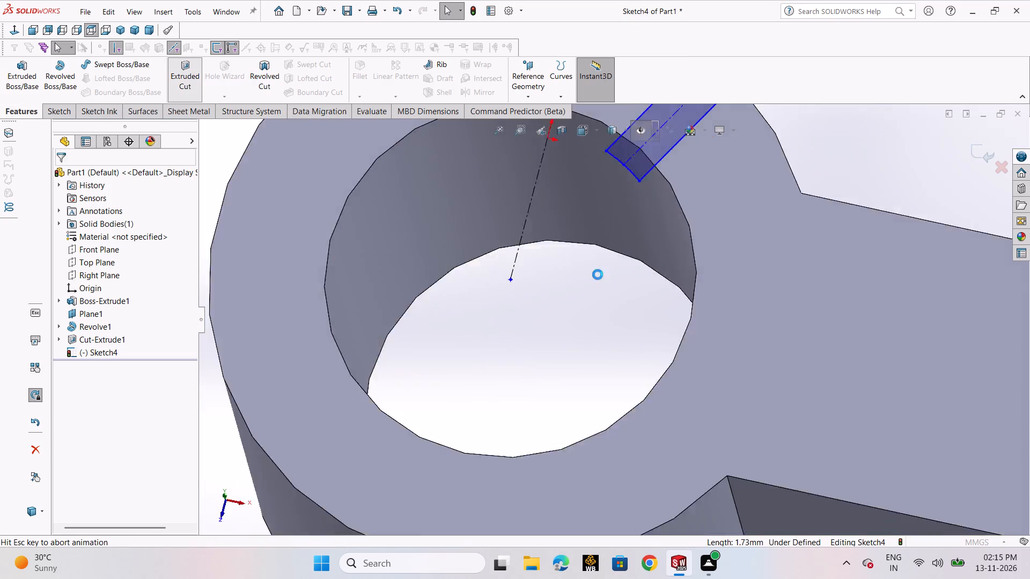
scroll(598, 274, up, 1)
scroll(601, 199, down, 4)
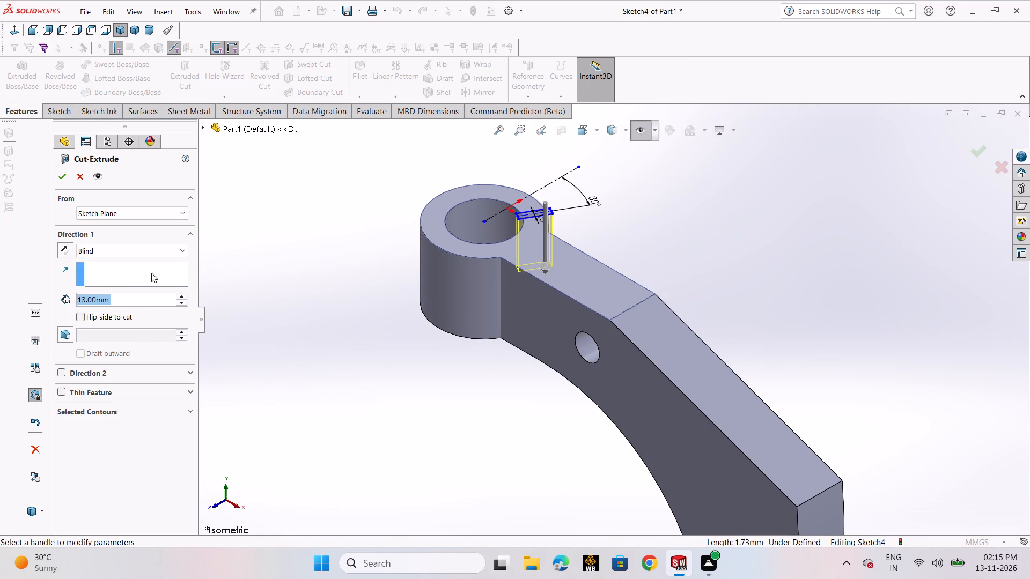
triple_click(181, 295)
click(181, 295)
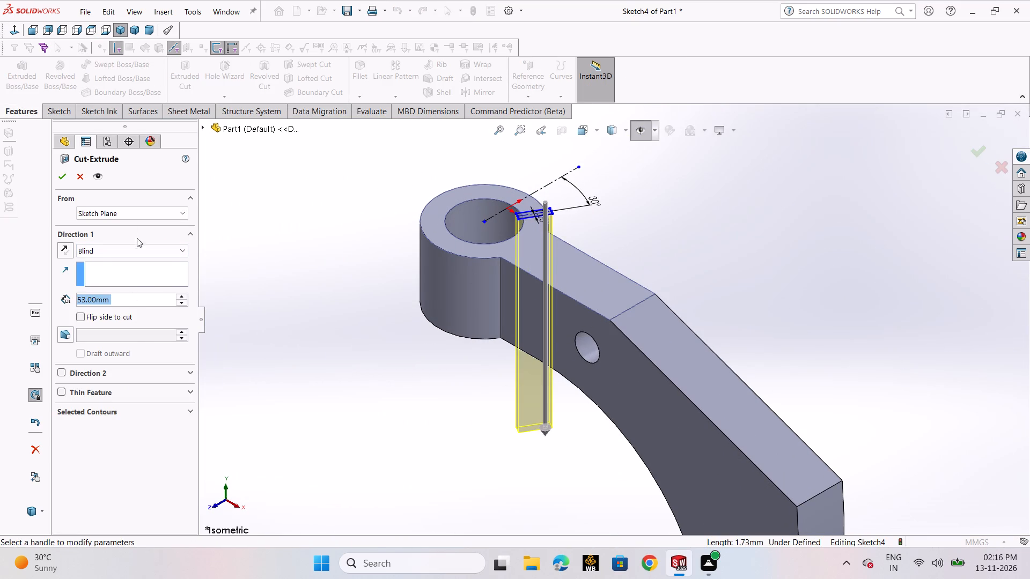
click(58, 175)
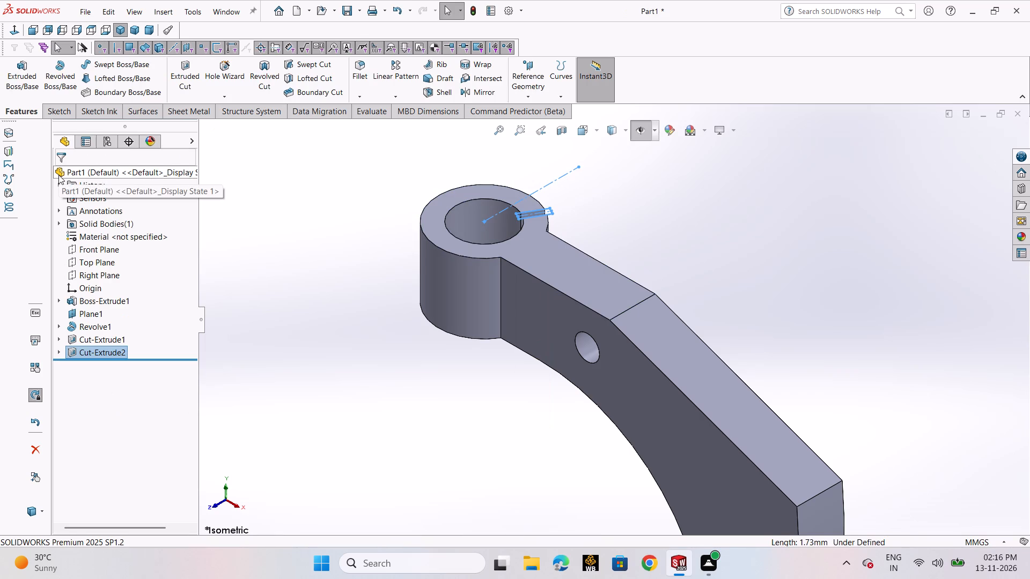
click(826, 263)
Fillet both edges where the ring boss meets the sides of the arm with an 8 mm radius.
scroll(750, 256, up, 1)
middle_drag(742, 256, 748, 344)
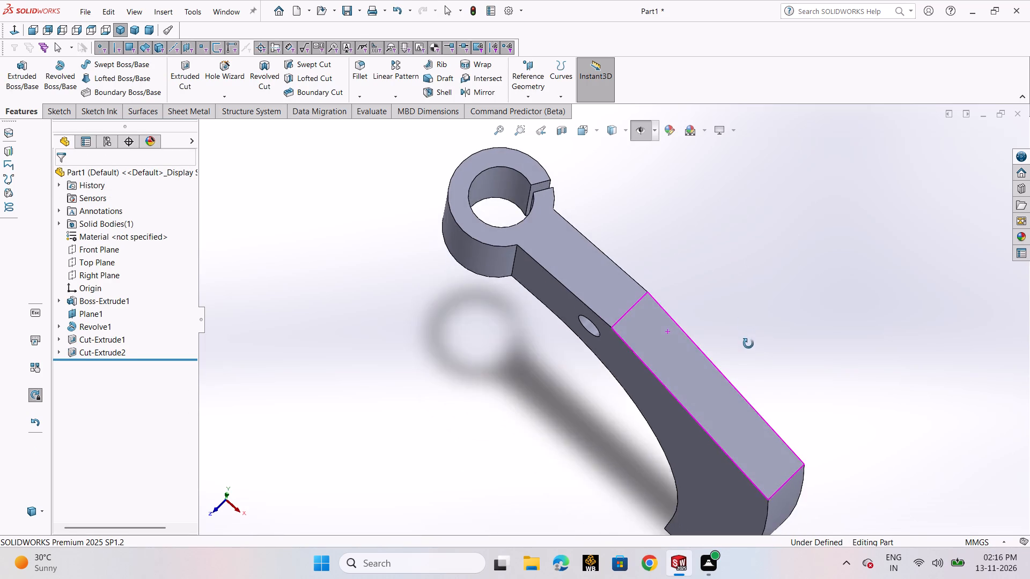
middle_drag(748, 344, 752, 350)
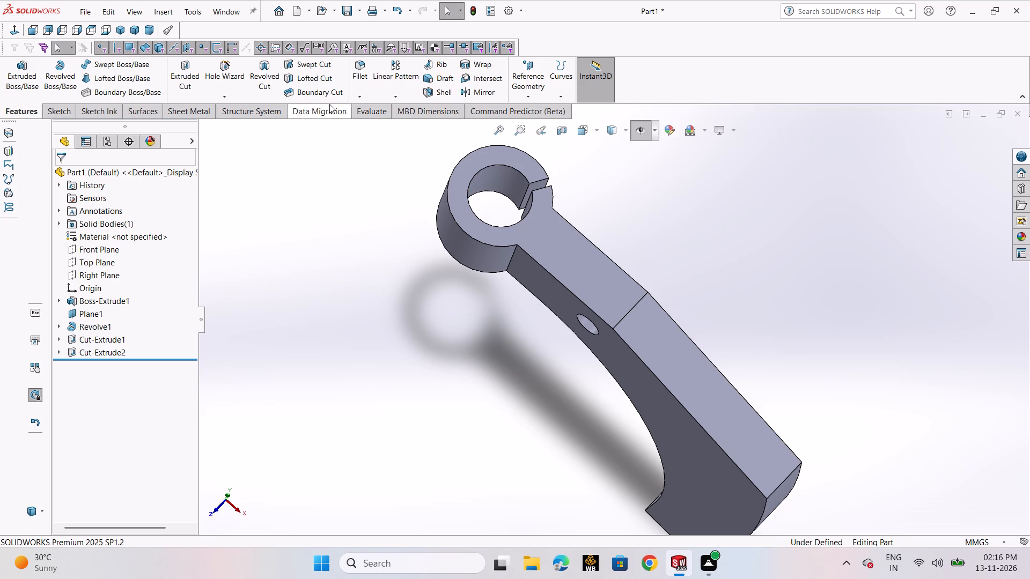
click(356, 76)
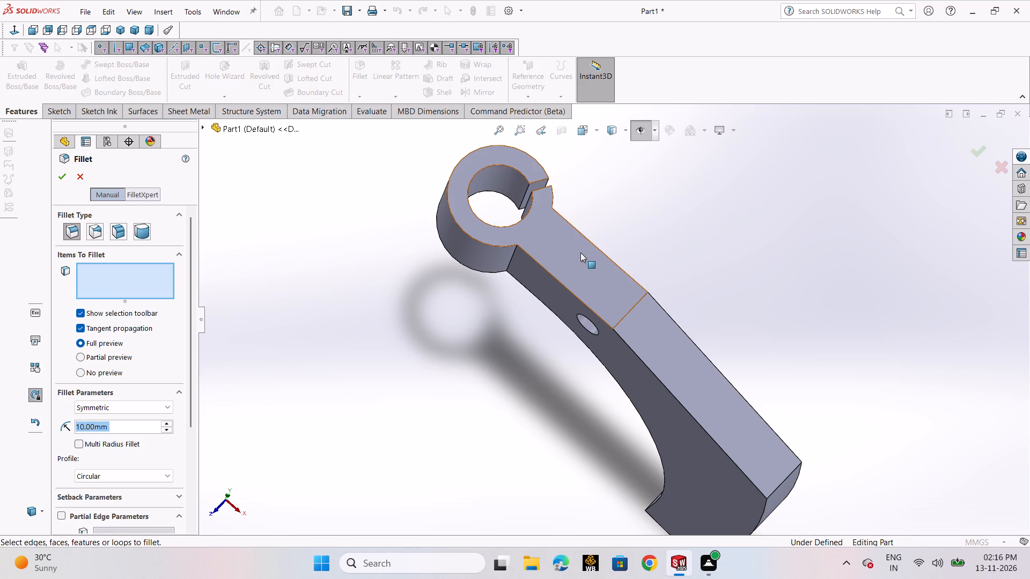
scroll(565, 235, down, 5)
middle_drag(602, 222, 569, 255)
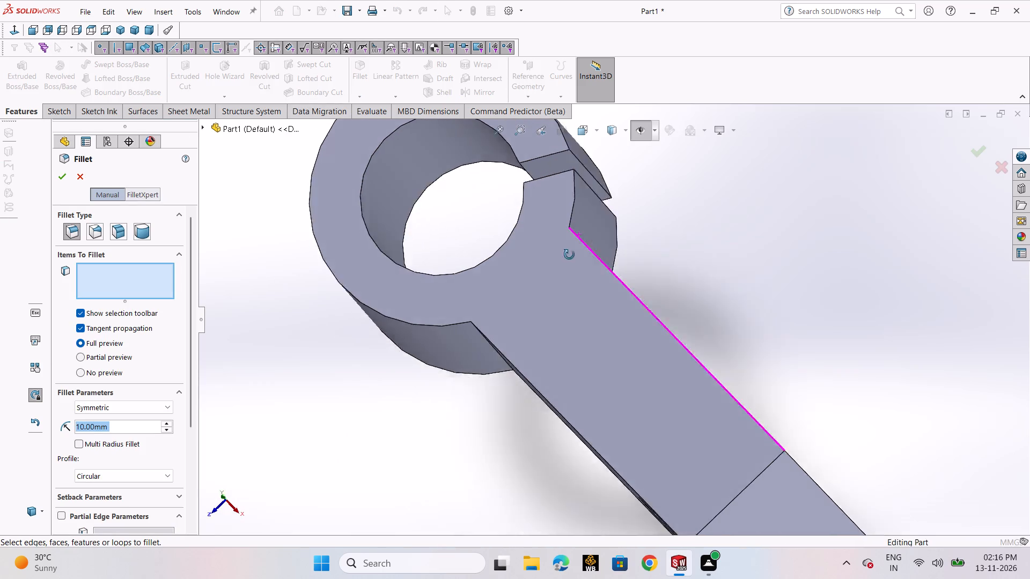
middle_drag(569, 255, 562, 281)
click(598, 224)
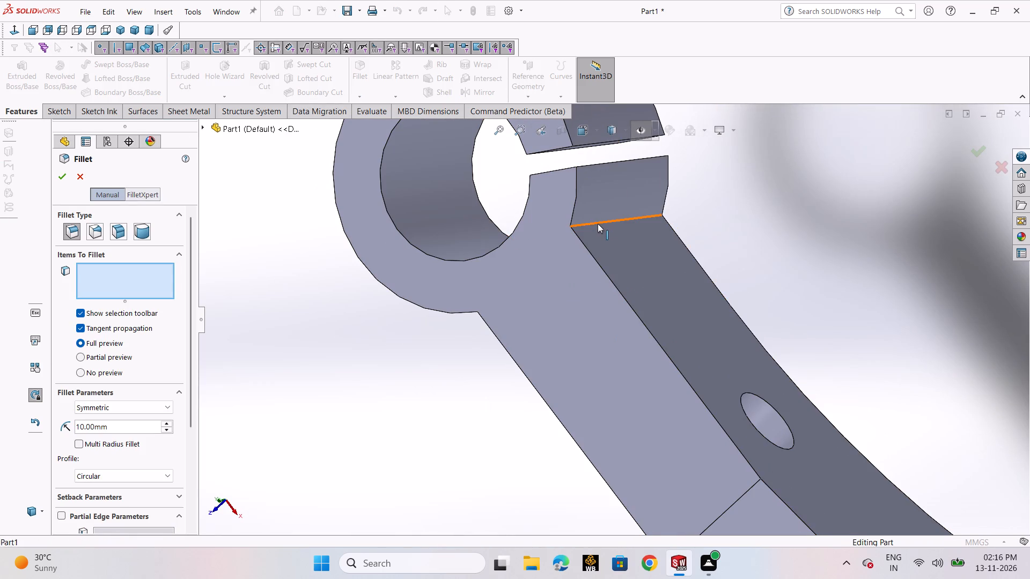
key(8)
key(Return)
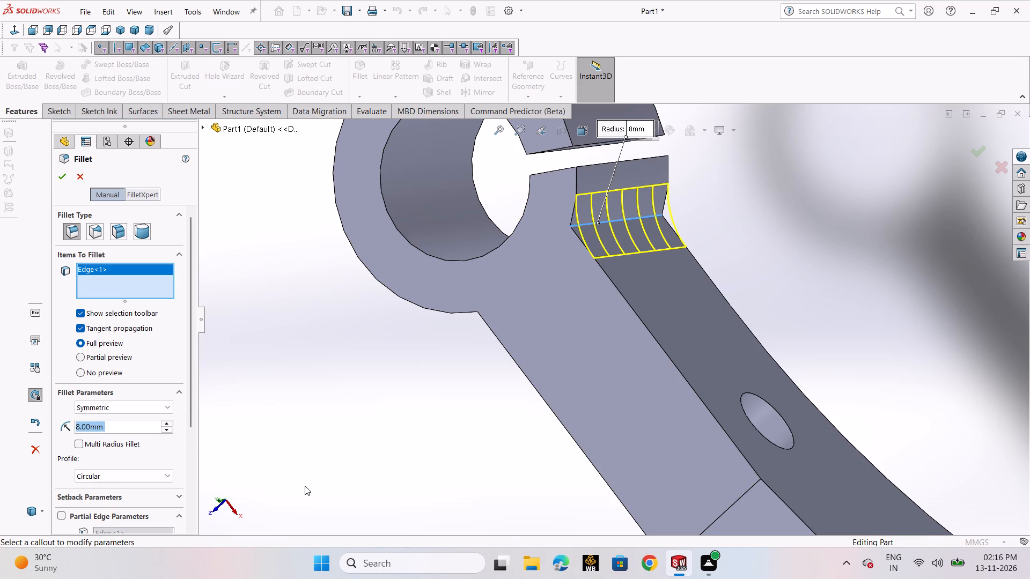
middle_drag(411, 417, 509, 311)
scroll(836, 287, up, 3)
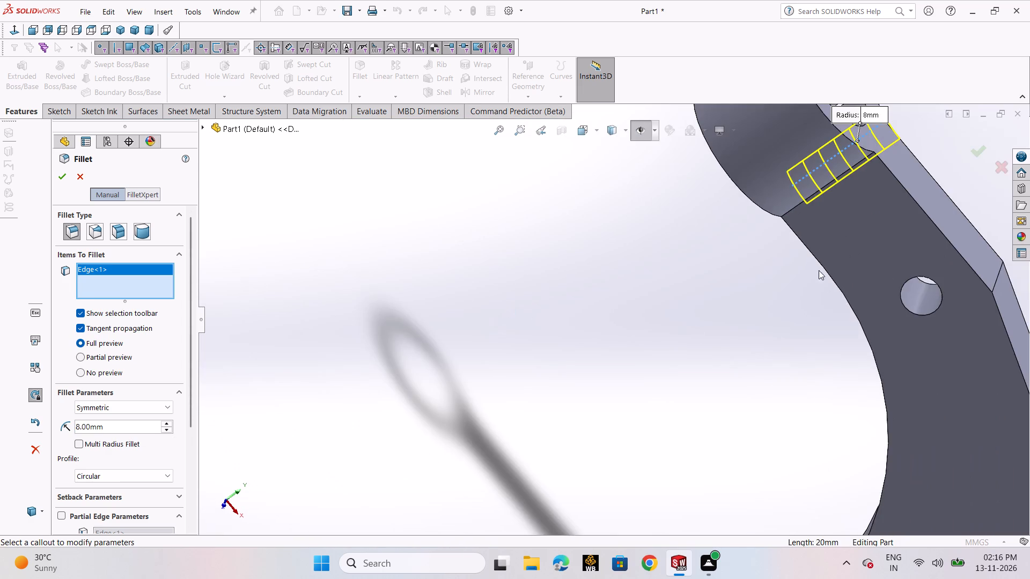
scroll(817, 233, down, 4)
click(725, 199)
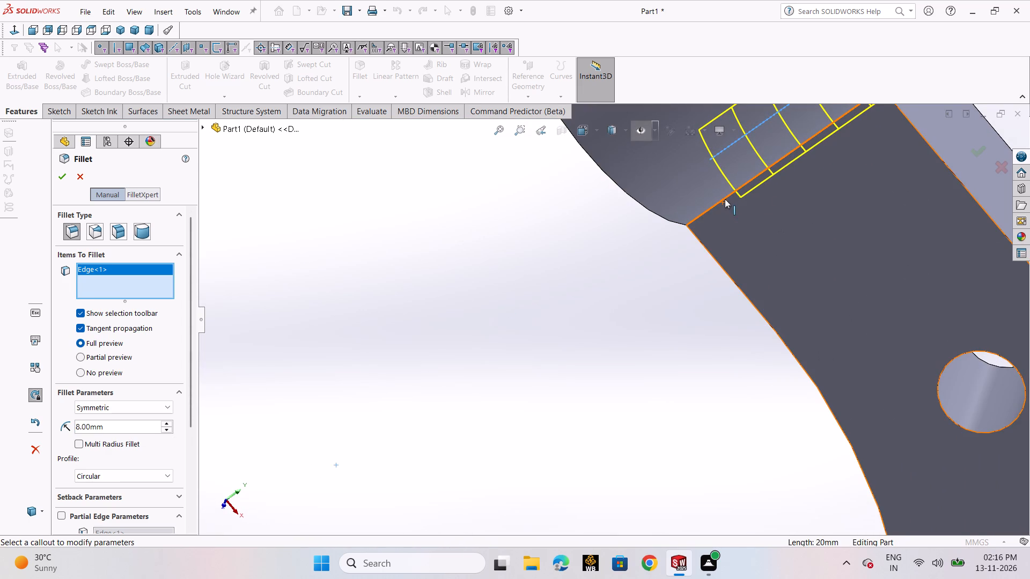
click(63, 178)
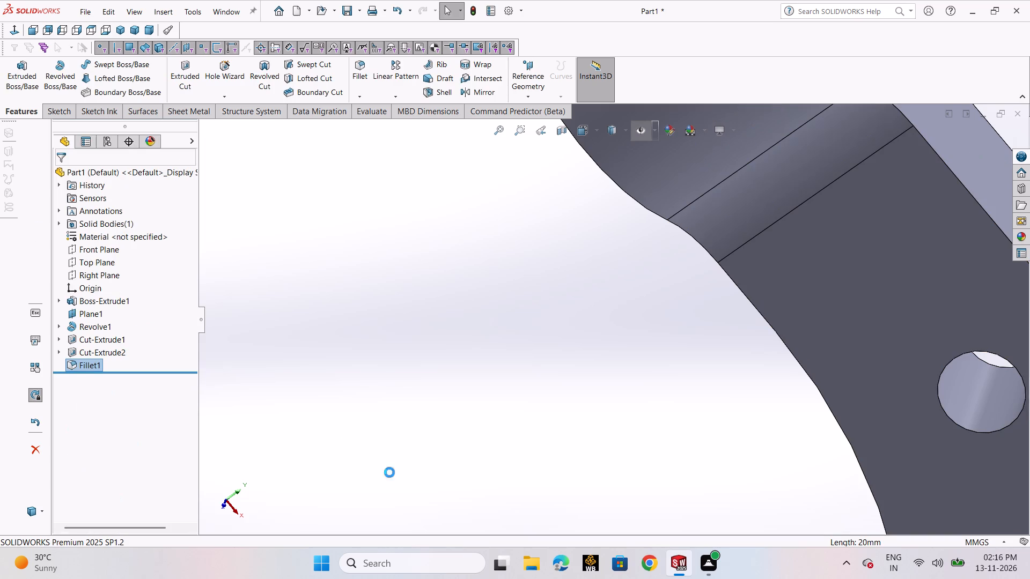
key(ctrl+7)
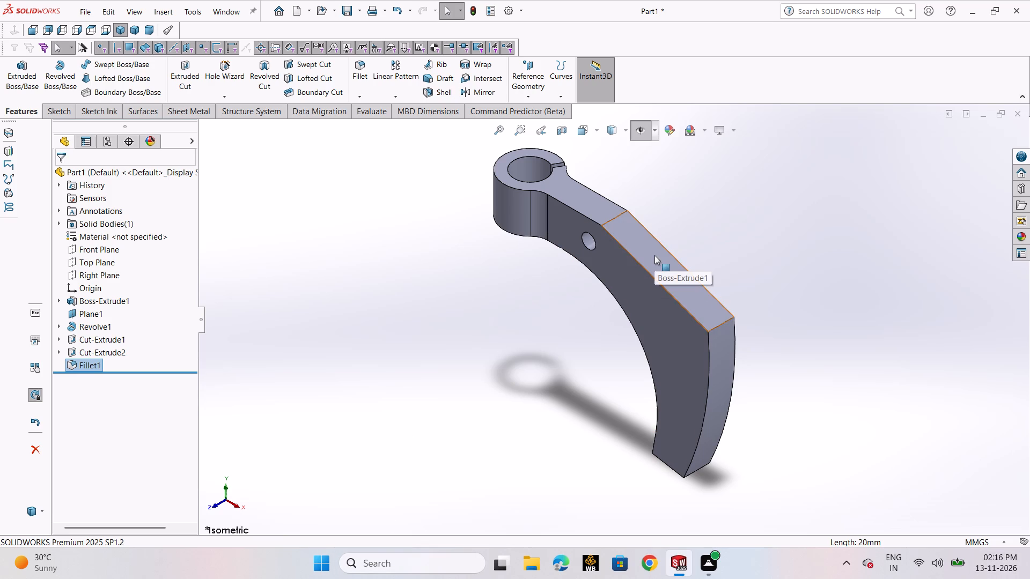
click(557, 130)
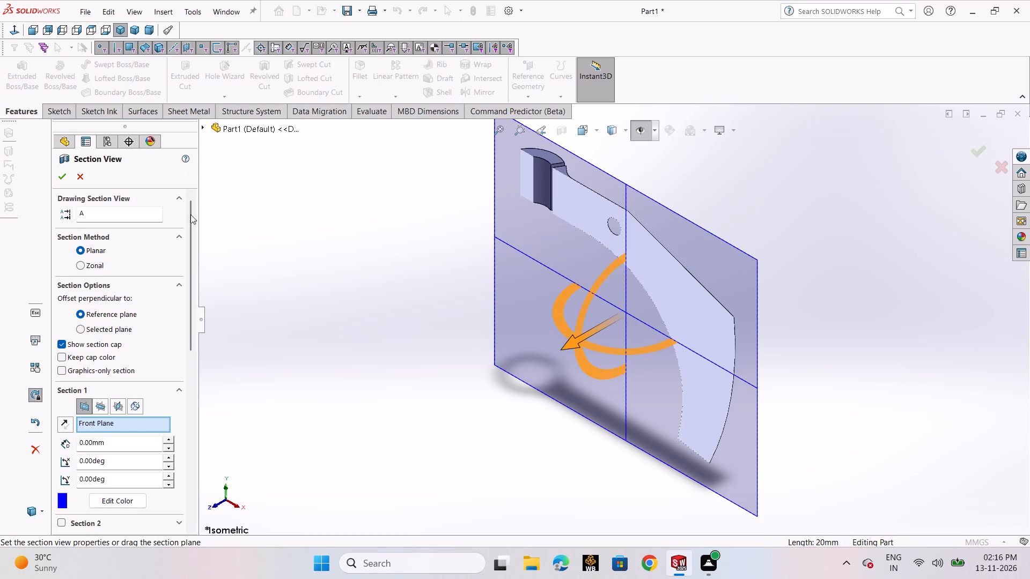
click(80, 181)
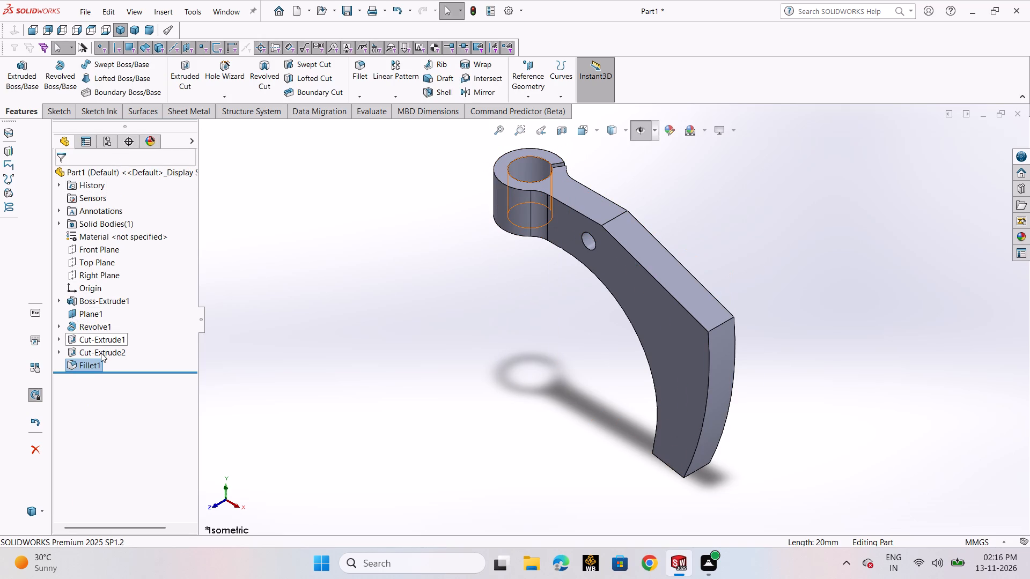
Start a sketch on Plane1 and draw a vertical line about 11 mm long down from the arm's top edge, between the boss and hole.
click(99, 317)
click(112, 298)
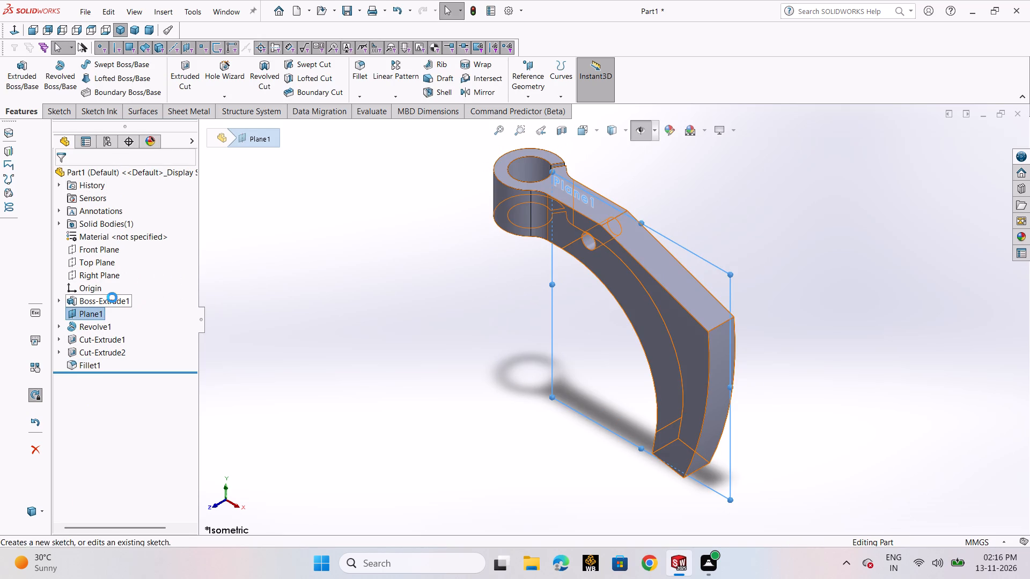
scroll(666, 263, up, 3)
click(347, 315)
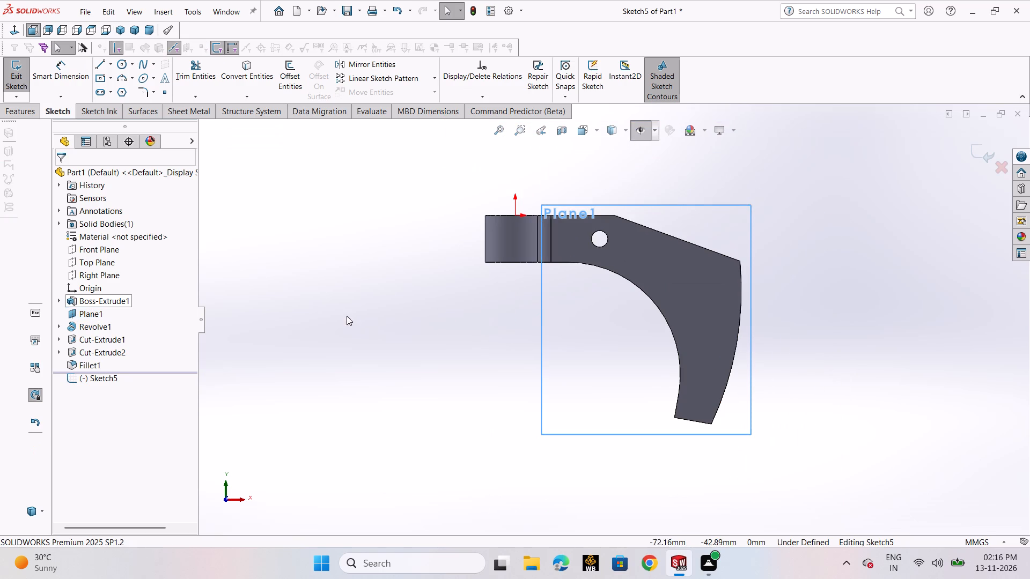
click(105, 64)
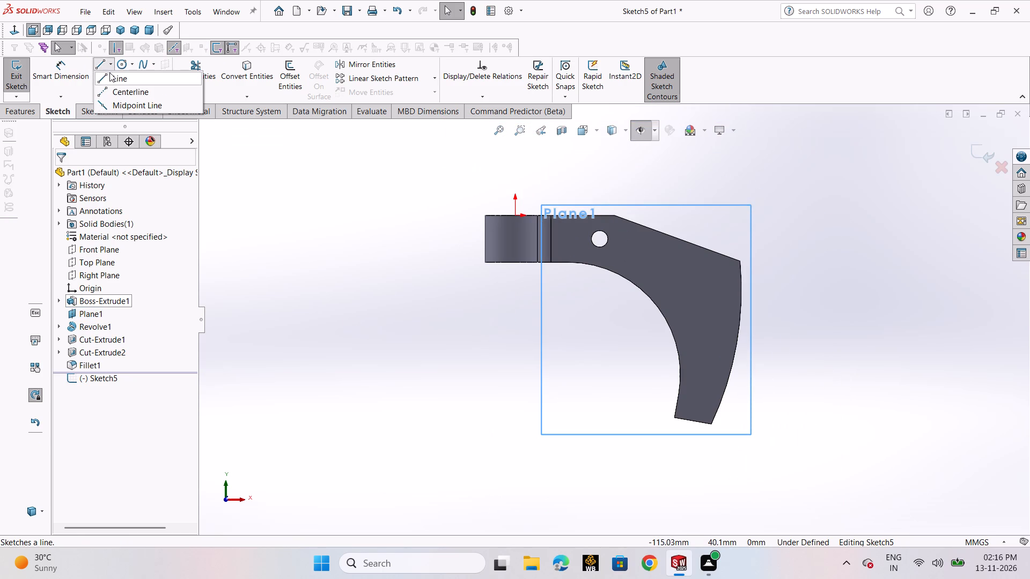
click(112, 79)
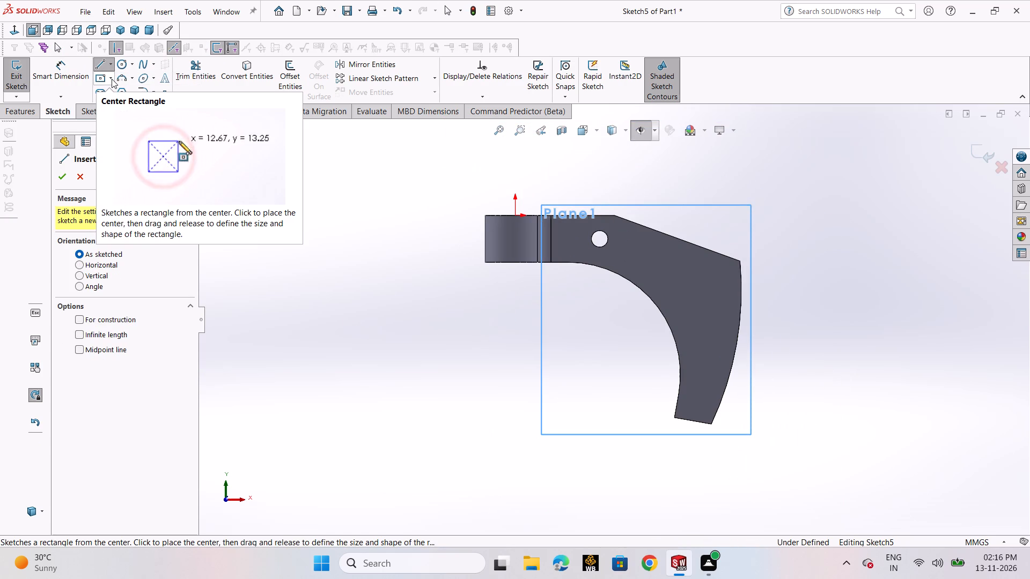
scroll(559, 187, down, 2)
scroll(635, 258, down, 3)
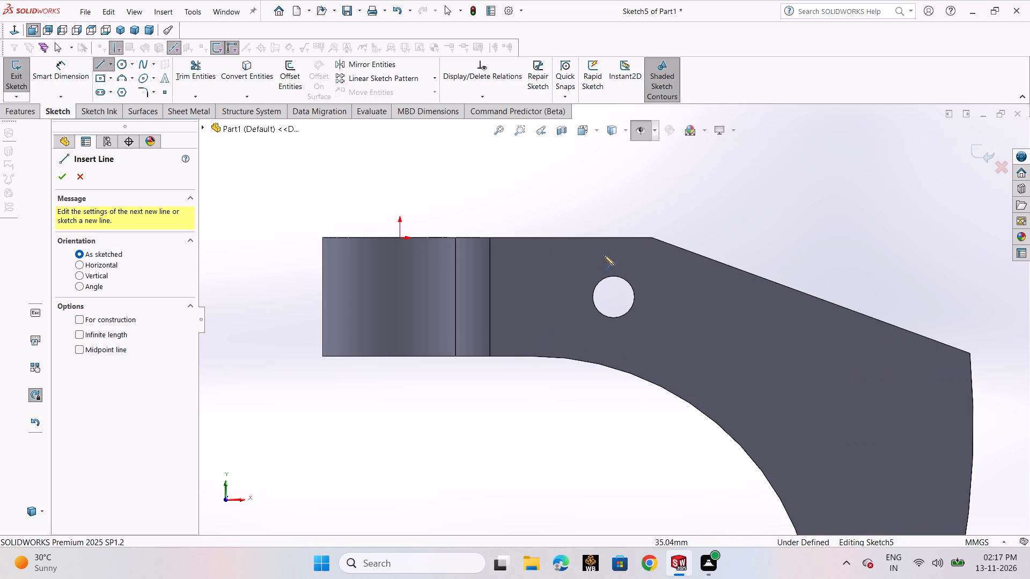
click(565, 239)
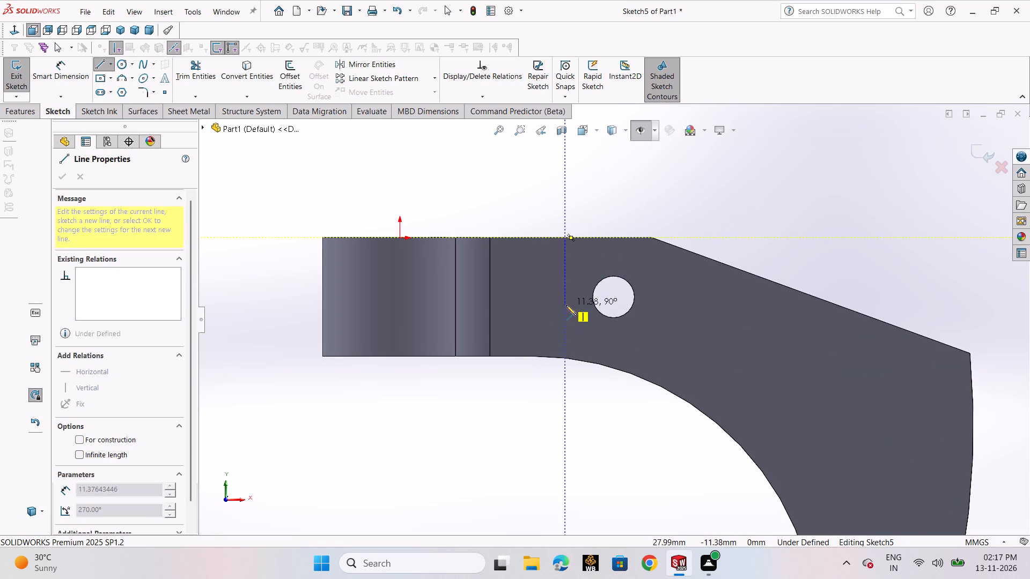
click(566, 305)
right_click(579, 307)
click(593, 313)
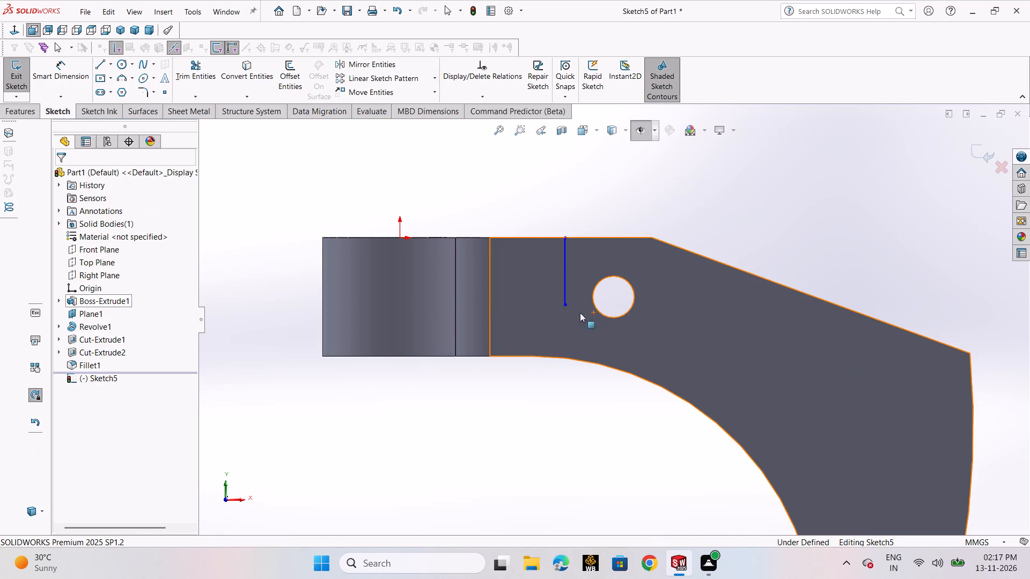
Dimension the vertical line 26 mm horizontally from the origin.
click(57, 75)
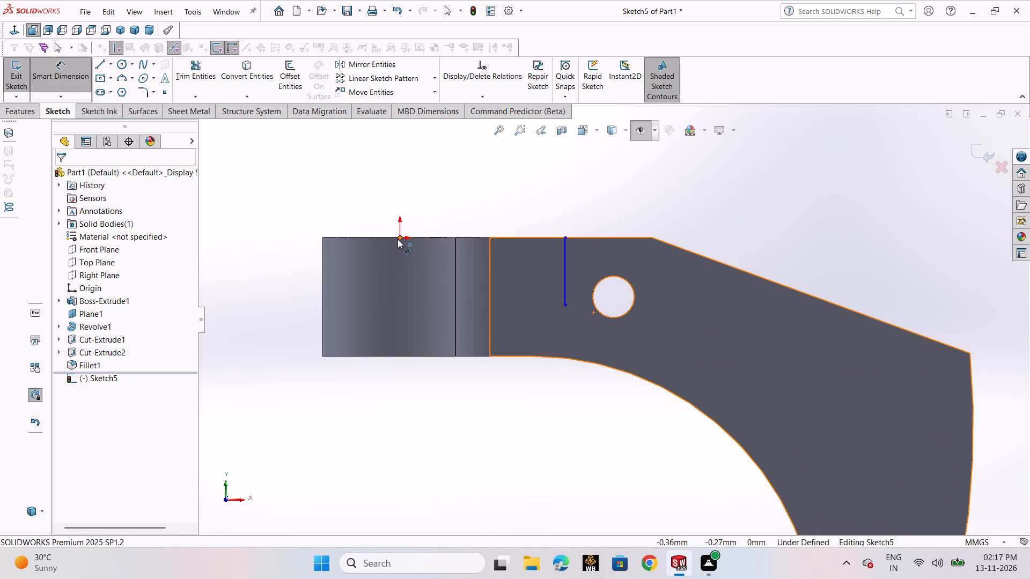
click(398, 239)
click(564, 271)
click(488, 191)
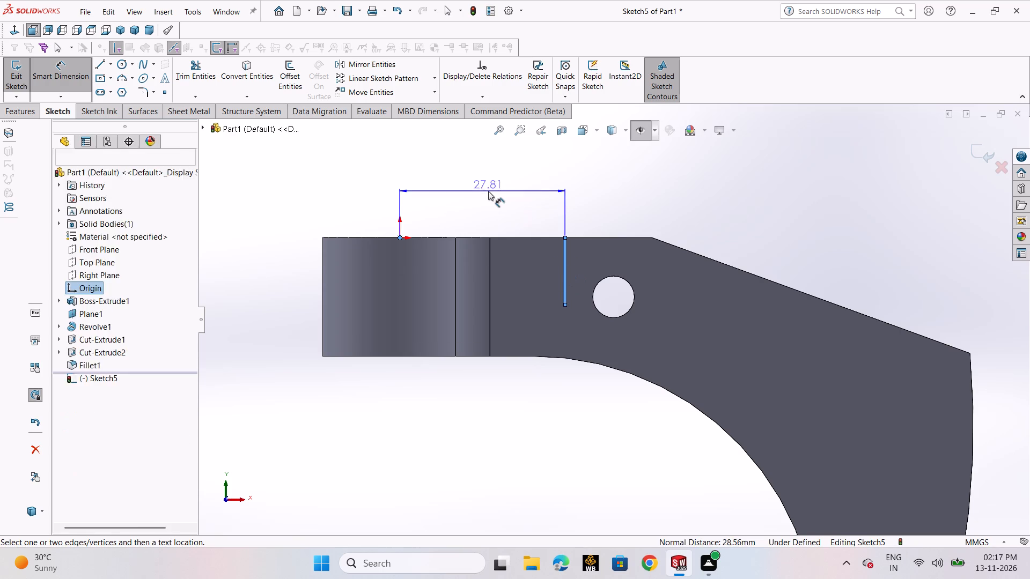
text(26)
key(Return)
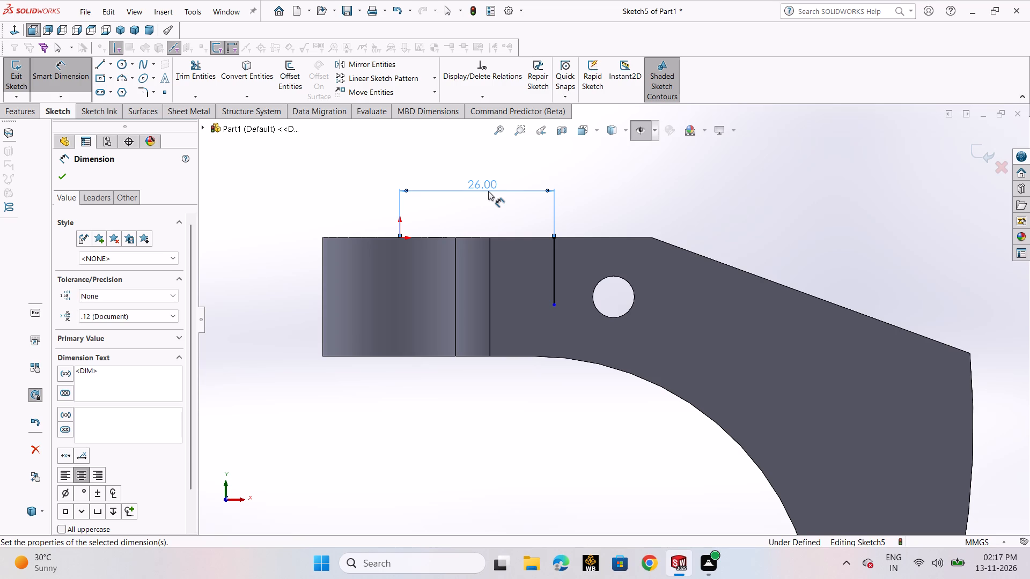
key(Escape)
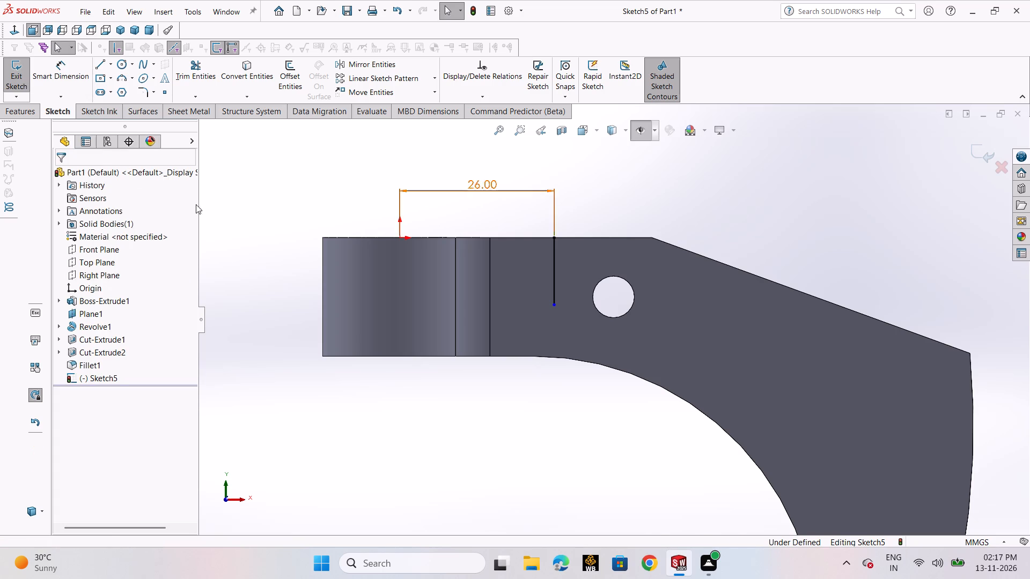
Draw a horizontal centerline about 116 mm long from the origin along the arm's top edge and past its outer end.
click(104, 61)
click(122, 93)
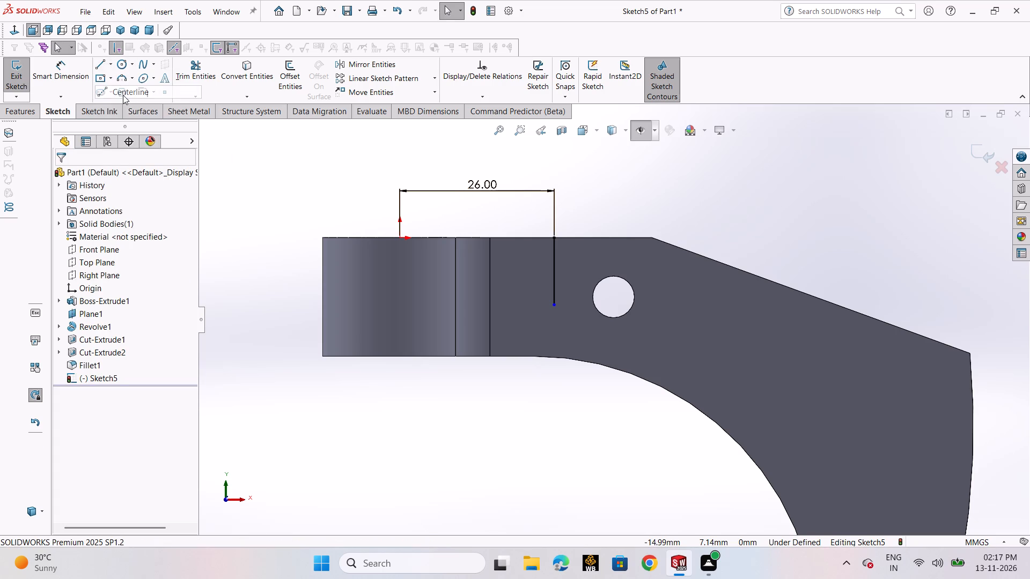
click(403, 237)
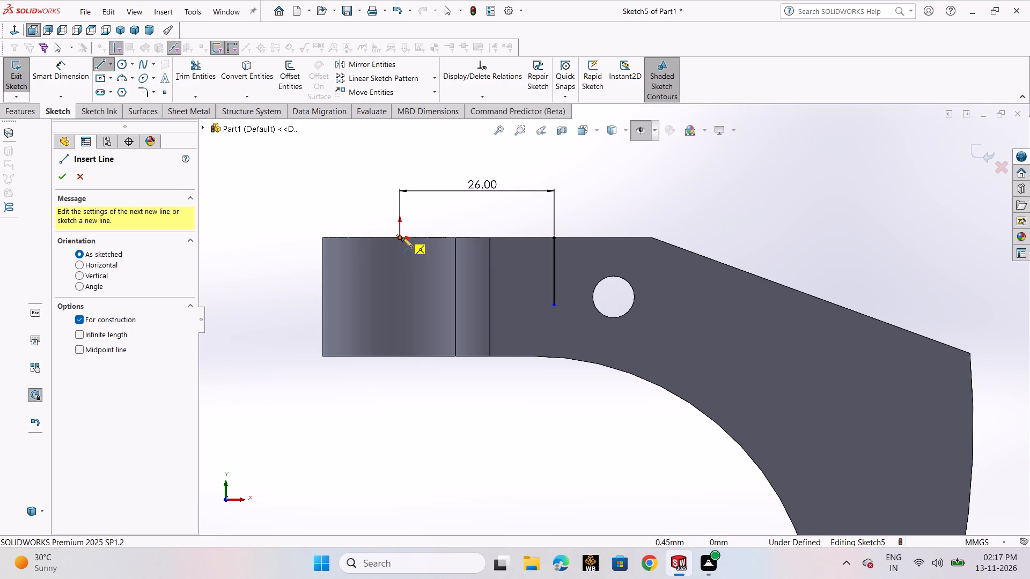
scroll(936, 255, up, 2)
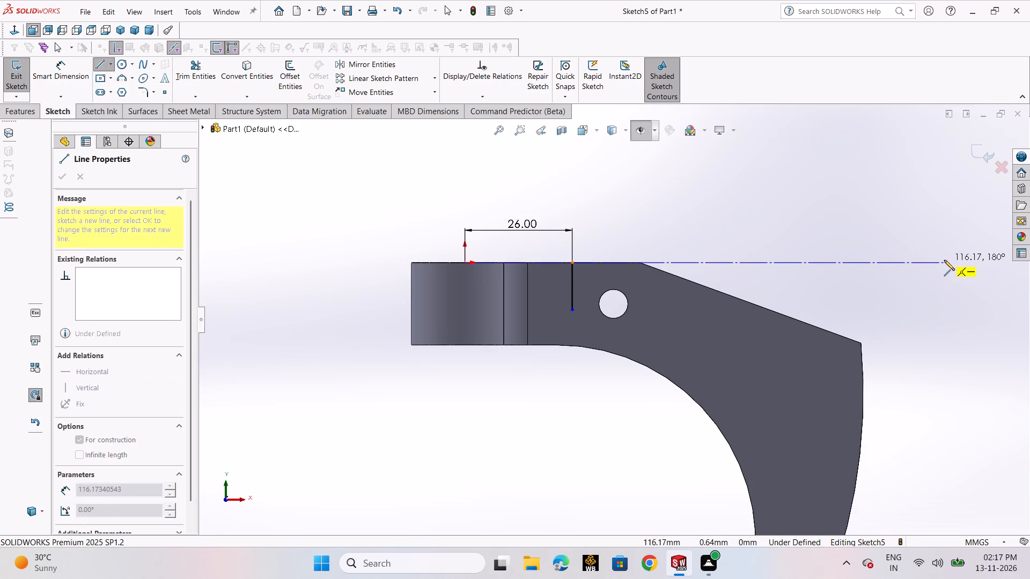
click(945, 261)
right_click(945, 261)
click(957, 268)
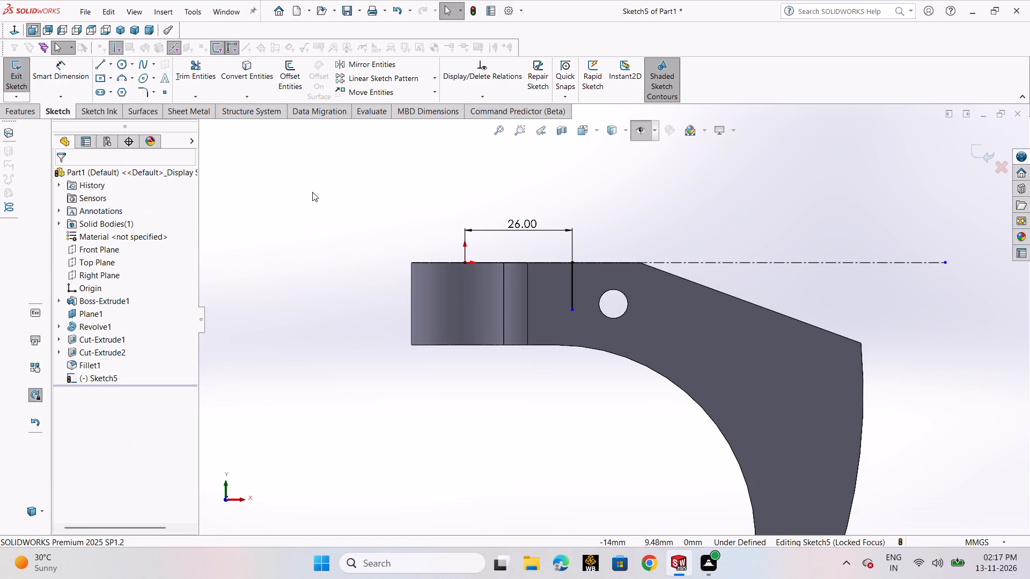
Dimension the horizontal centerline's length as 96 mm.
click(76, 75)
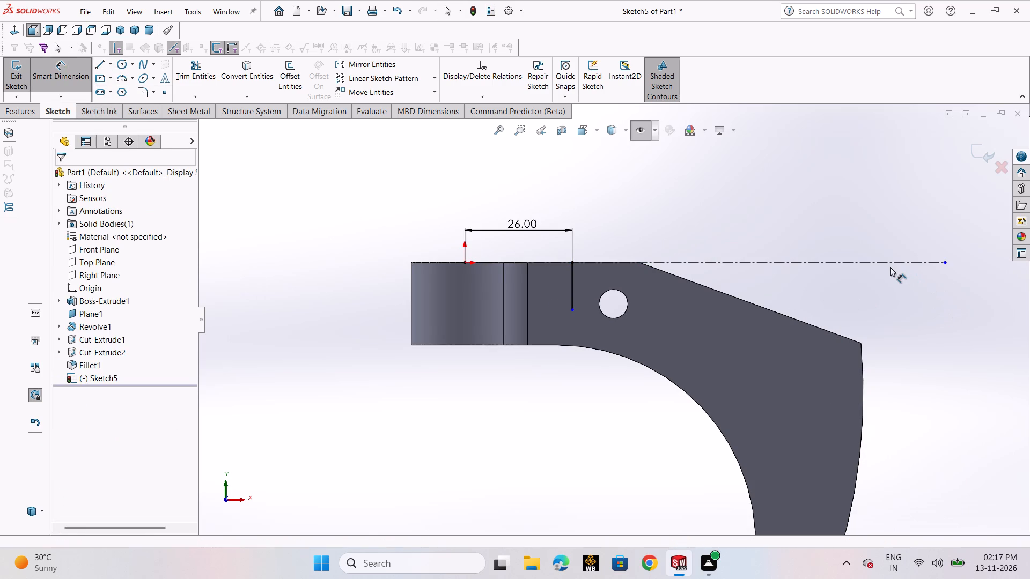
click(885, 260)
click(859, 195)
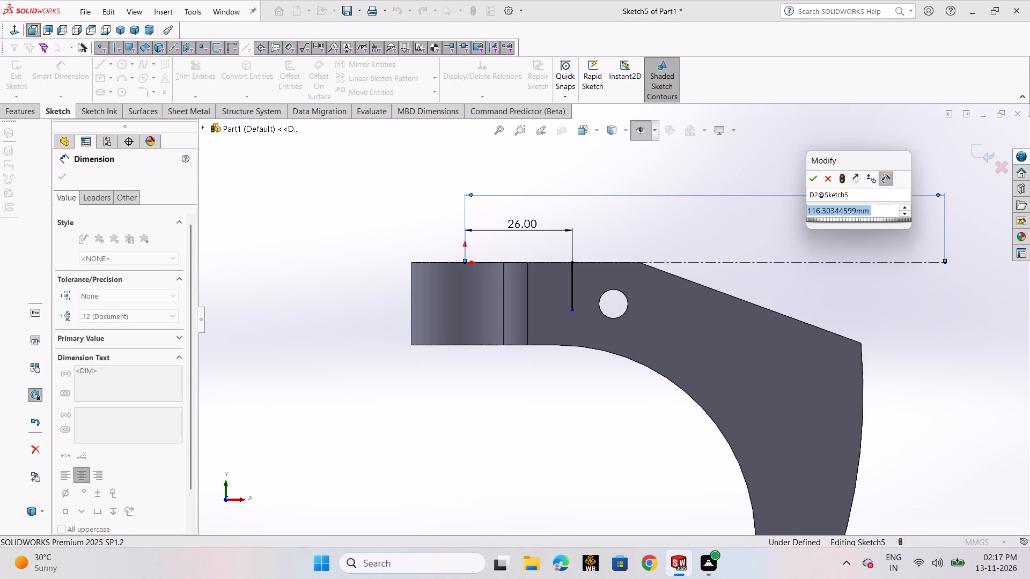
text(96)
key(Return)
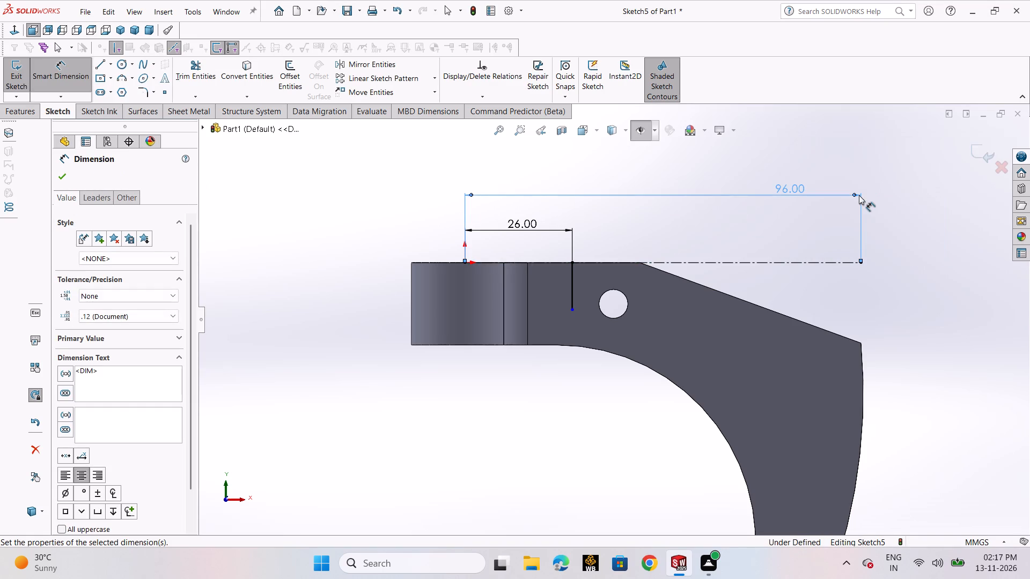
click(55, 179)
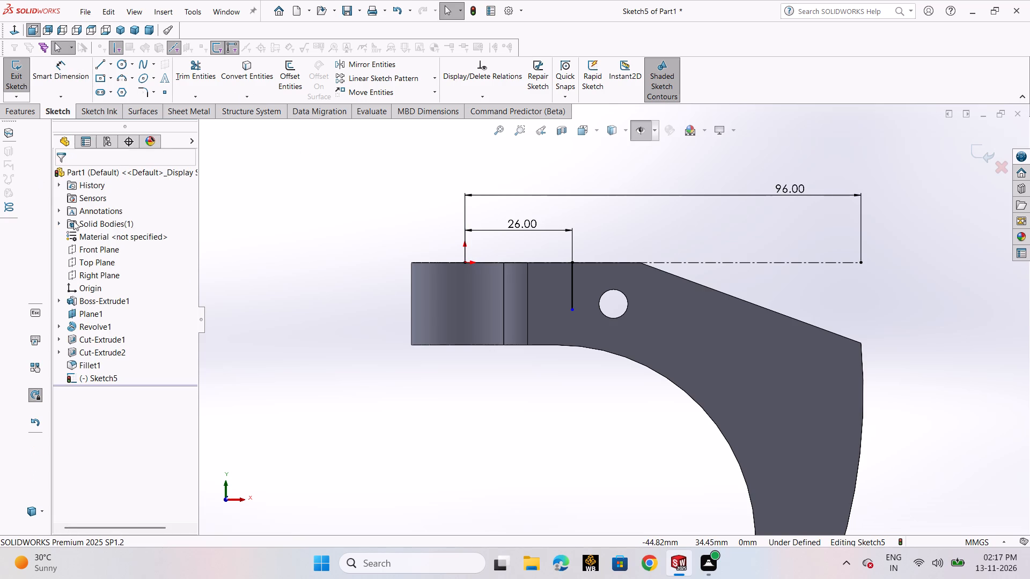
Draw a line about 82 mm long from the vertical line's top end, sloping about 9.5° downward past the arm's outer edge.
click(109, 62)
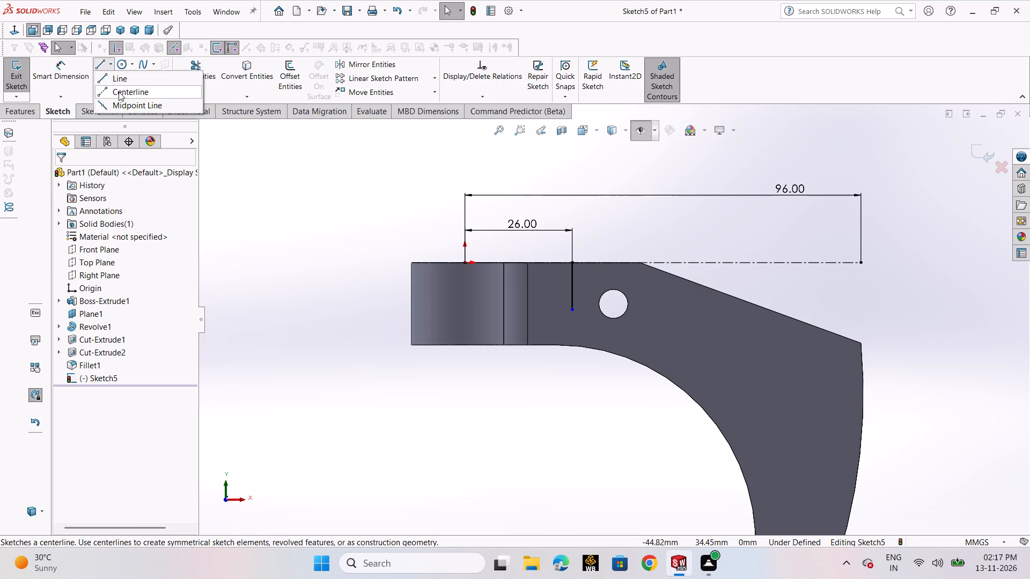
click(117, 81)
click(573, 265)
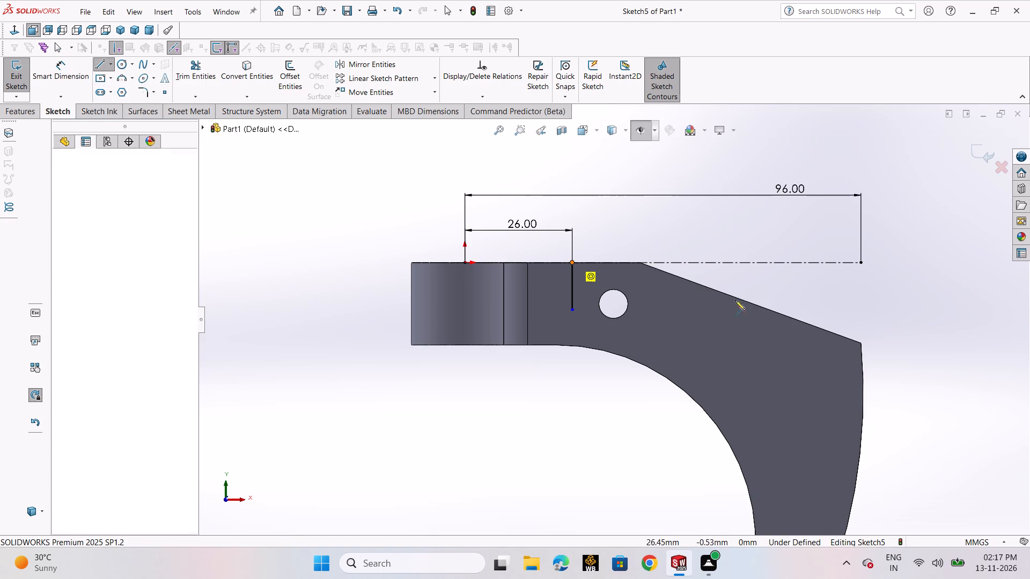
click(908, 319)
right_click(908, 319)
click(932, 327)
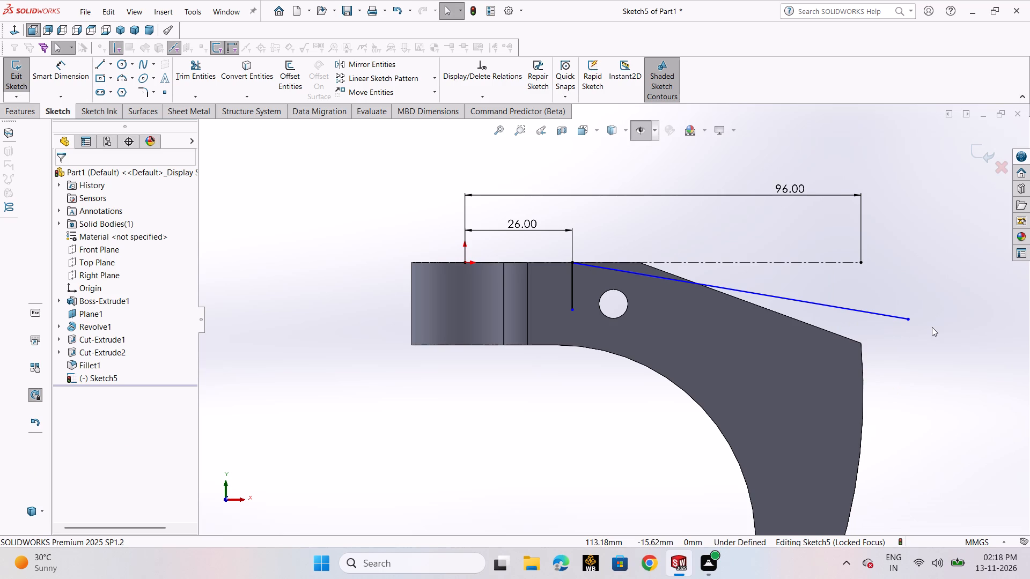
Dimension the angle between the sloping line and the horizontal centerline as 20°.
click(67, 78)
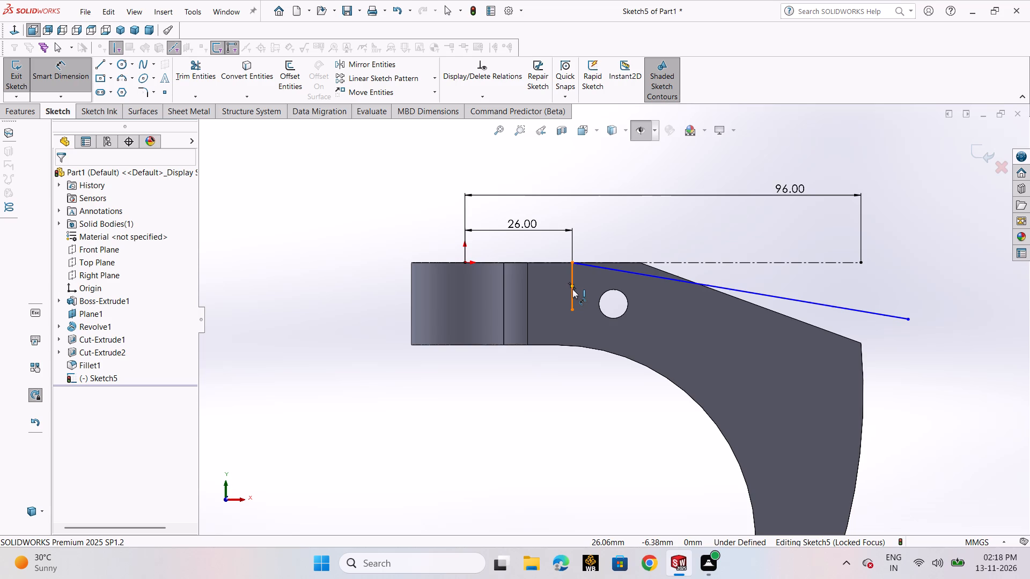
click(752, 293)
click(783, 264)
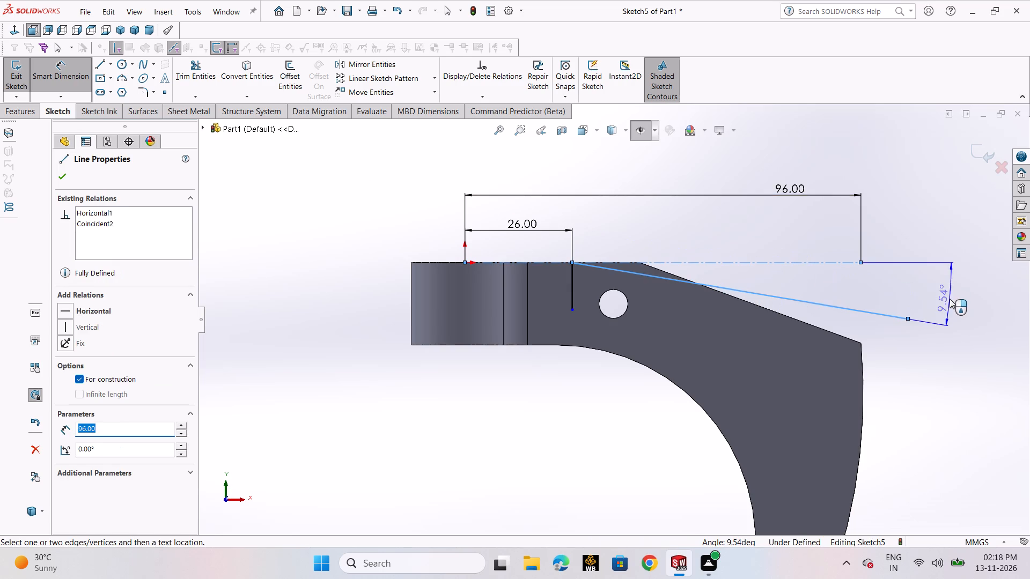
click(889, 288)
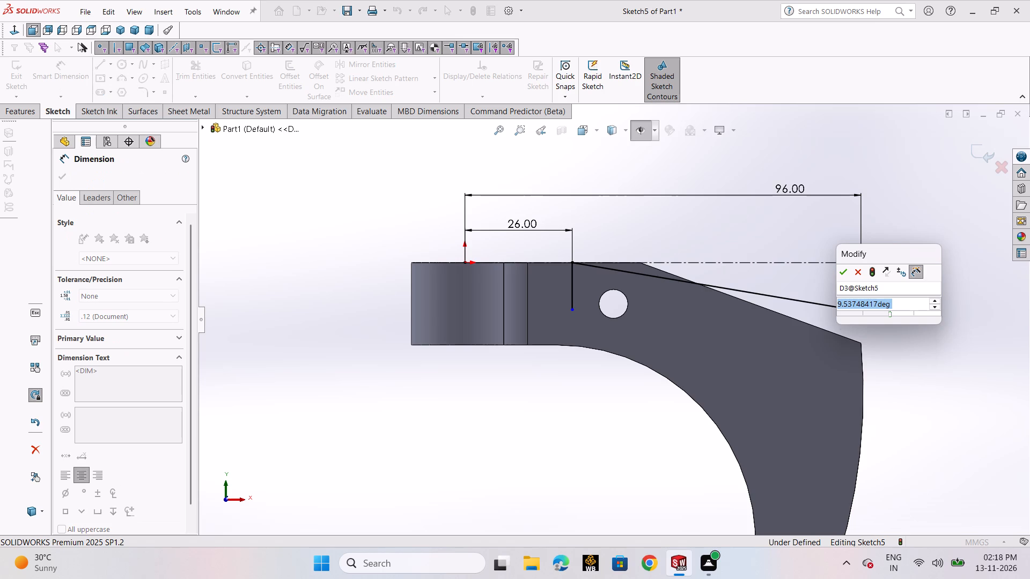
text(20)
key(Return)
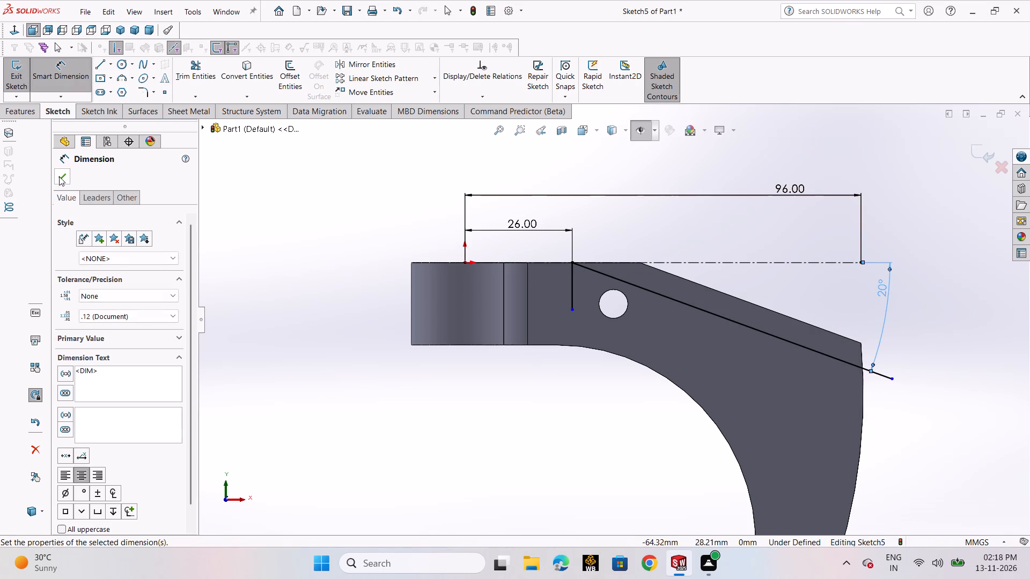
click(54, 176)
click(58, 178)
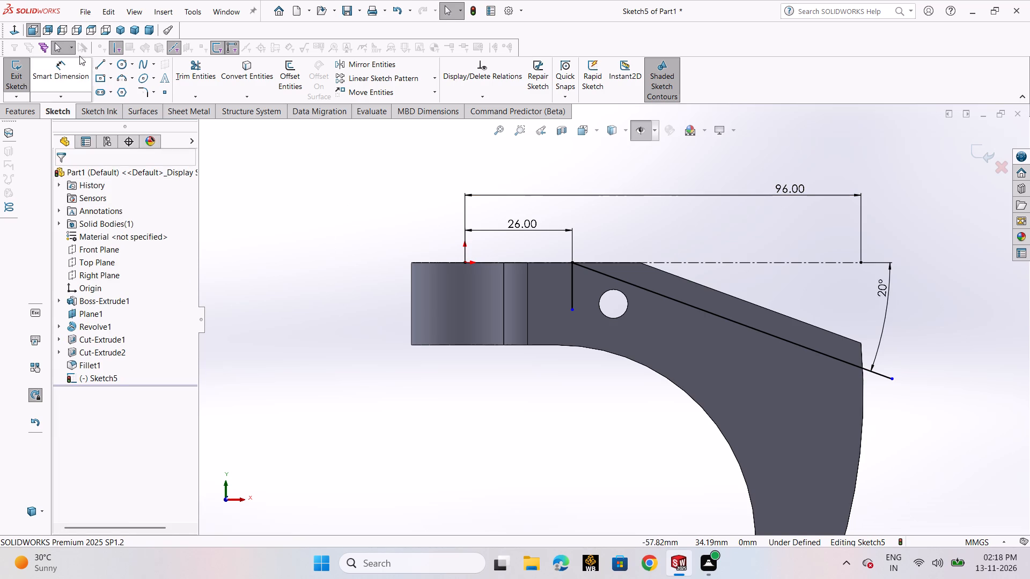
Dimension the sloping line's length as 57 mm.
click(62, 67)
click(726, 321)
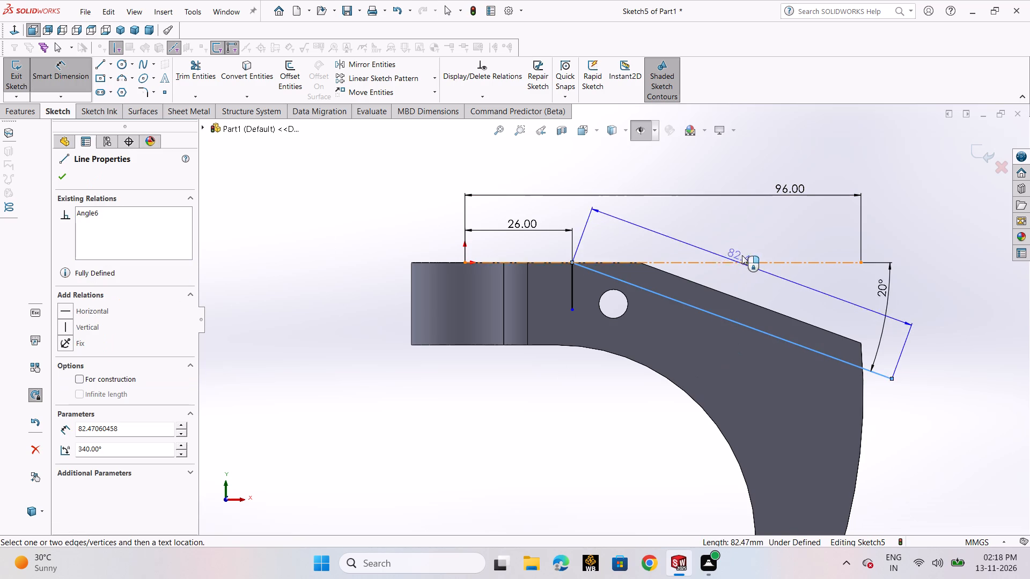
click(924, 236)
text(57)
key(Return)
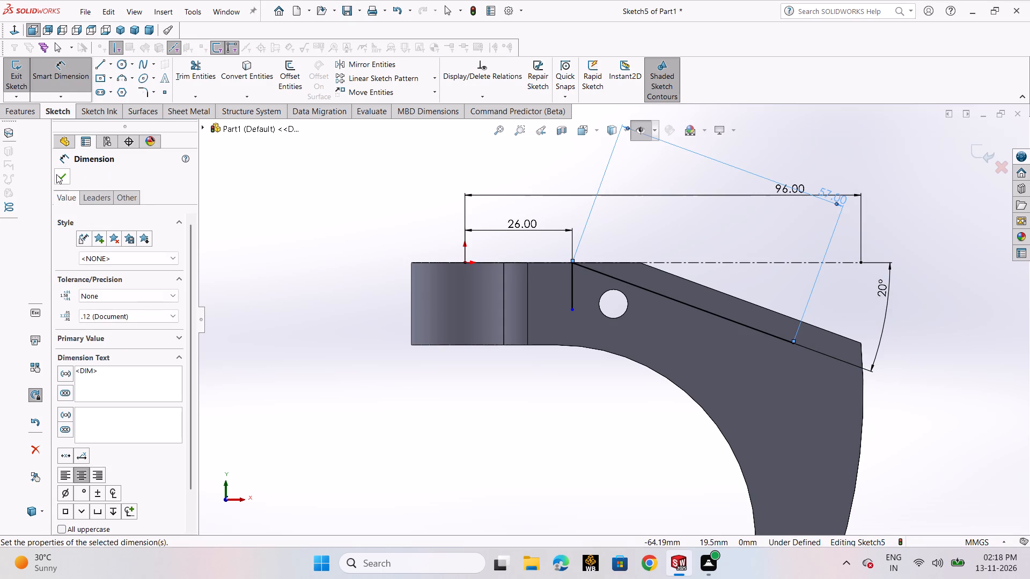
click(56, 179)
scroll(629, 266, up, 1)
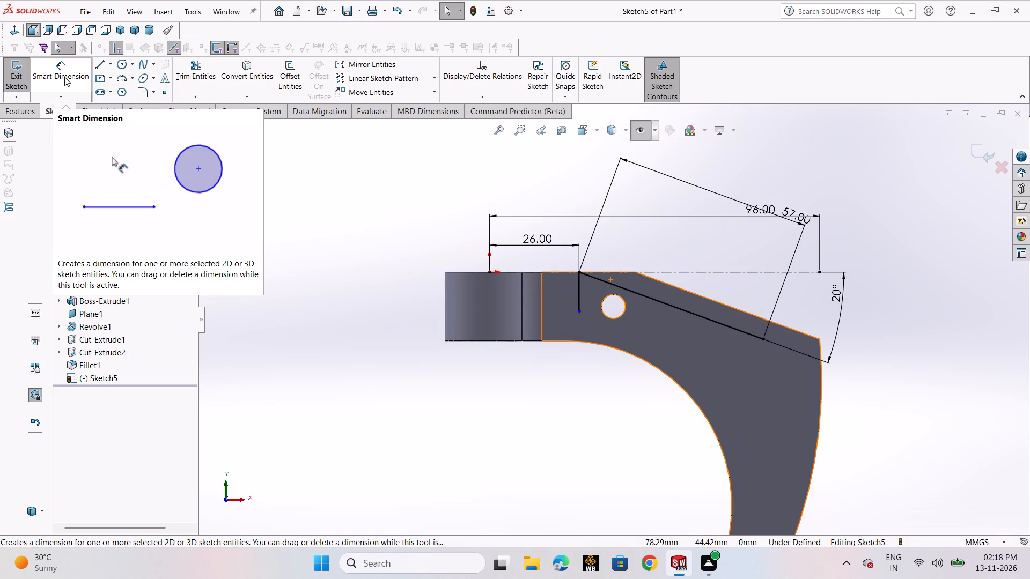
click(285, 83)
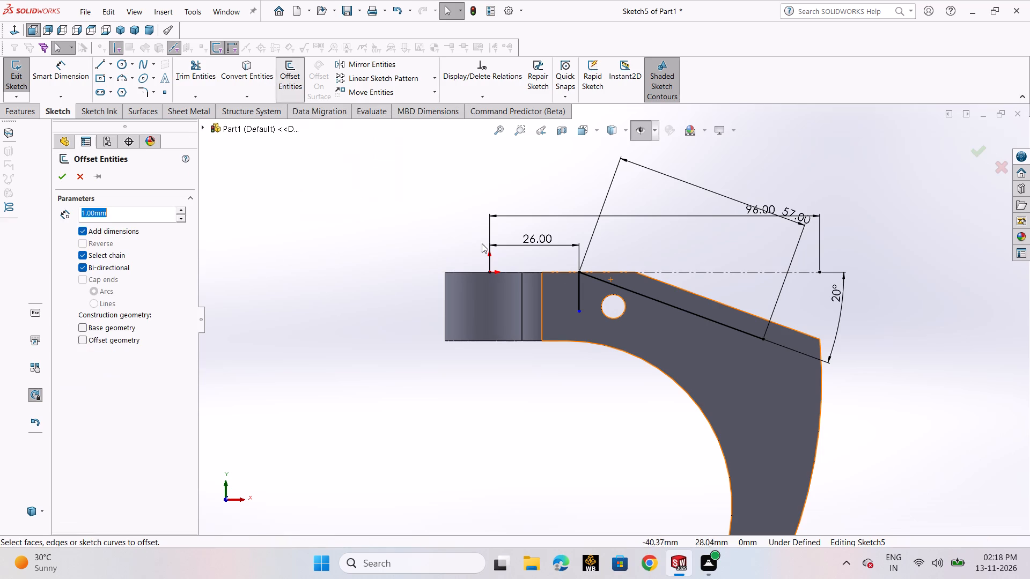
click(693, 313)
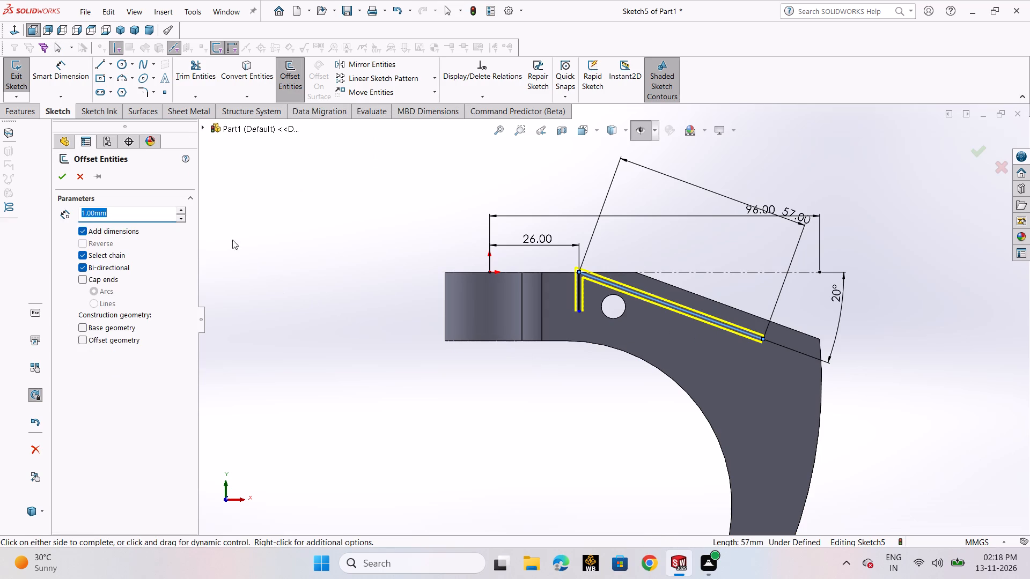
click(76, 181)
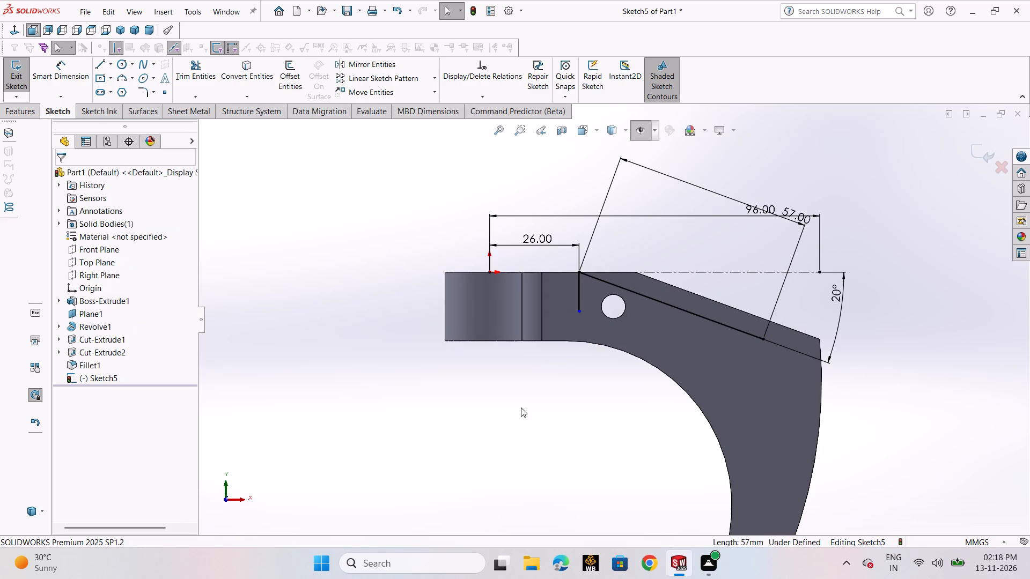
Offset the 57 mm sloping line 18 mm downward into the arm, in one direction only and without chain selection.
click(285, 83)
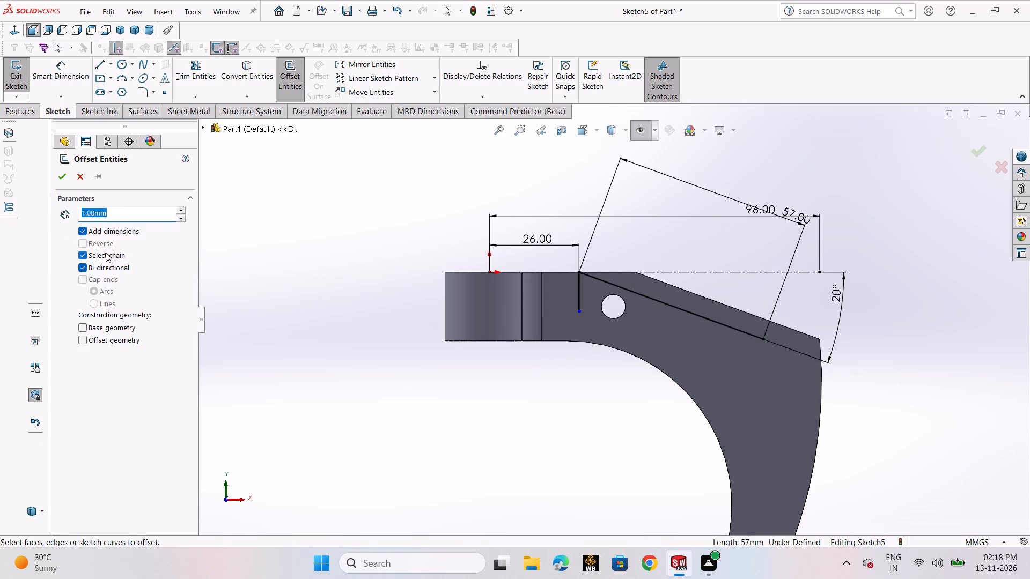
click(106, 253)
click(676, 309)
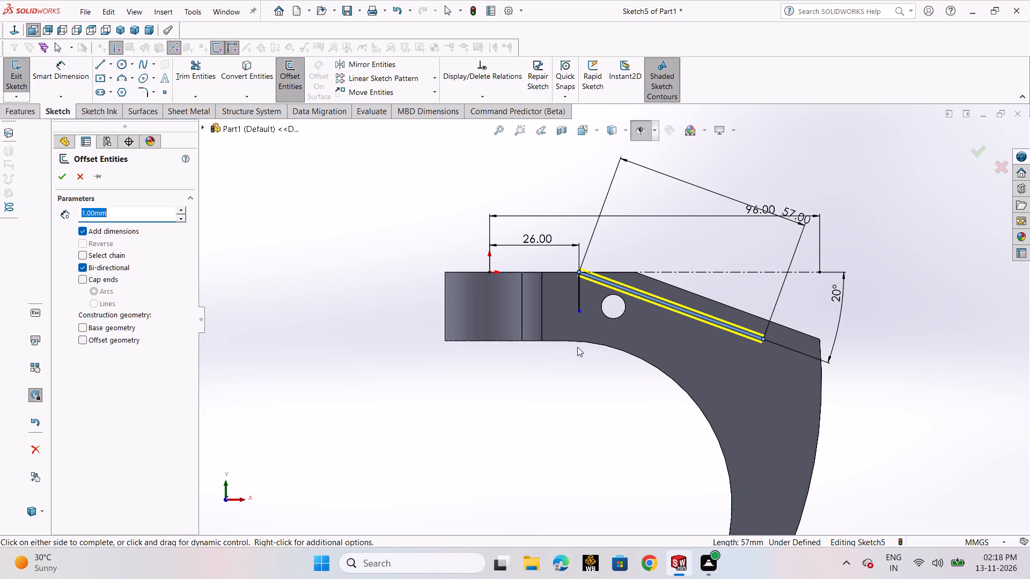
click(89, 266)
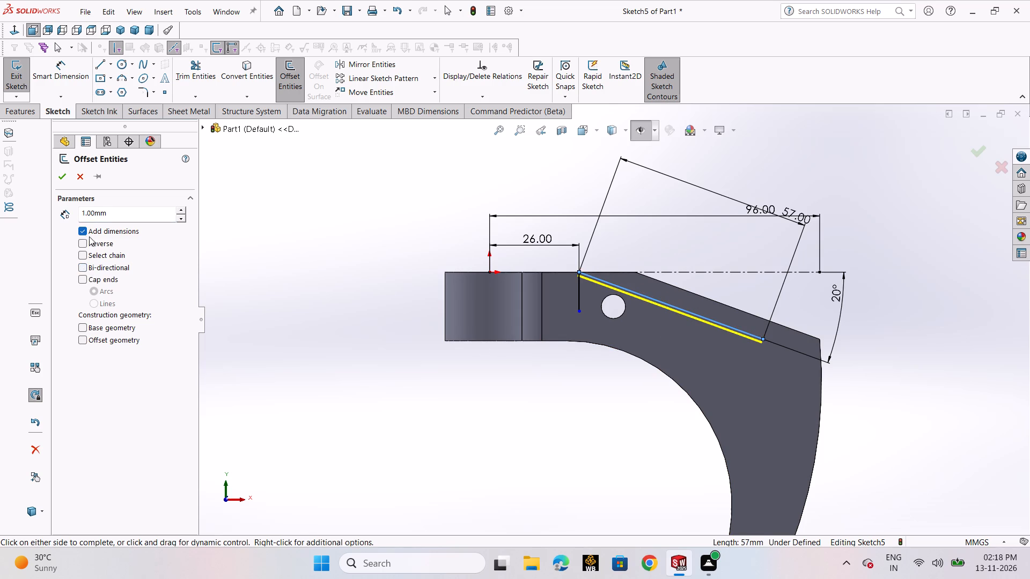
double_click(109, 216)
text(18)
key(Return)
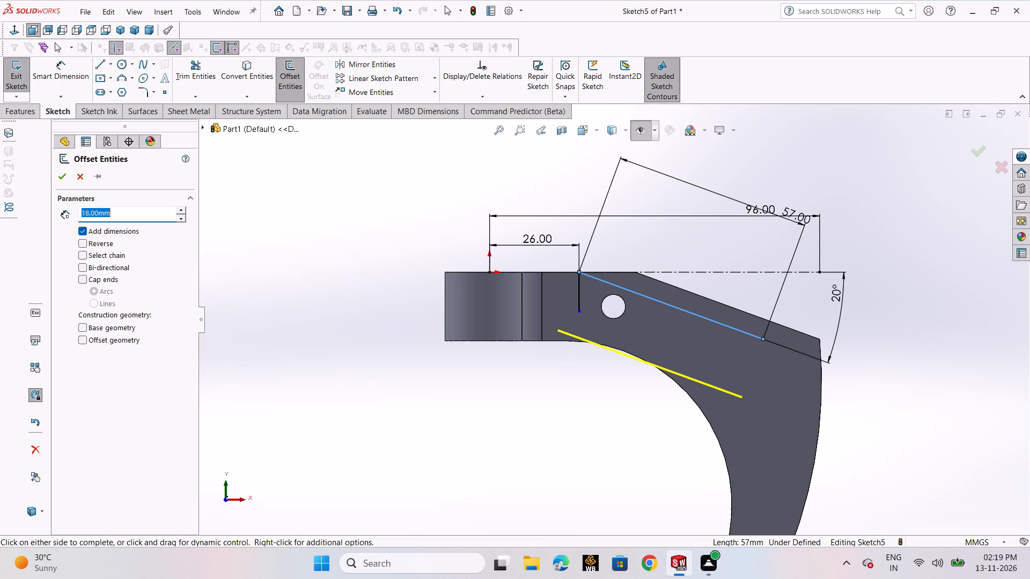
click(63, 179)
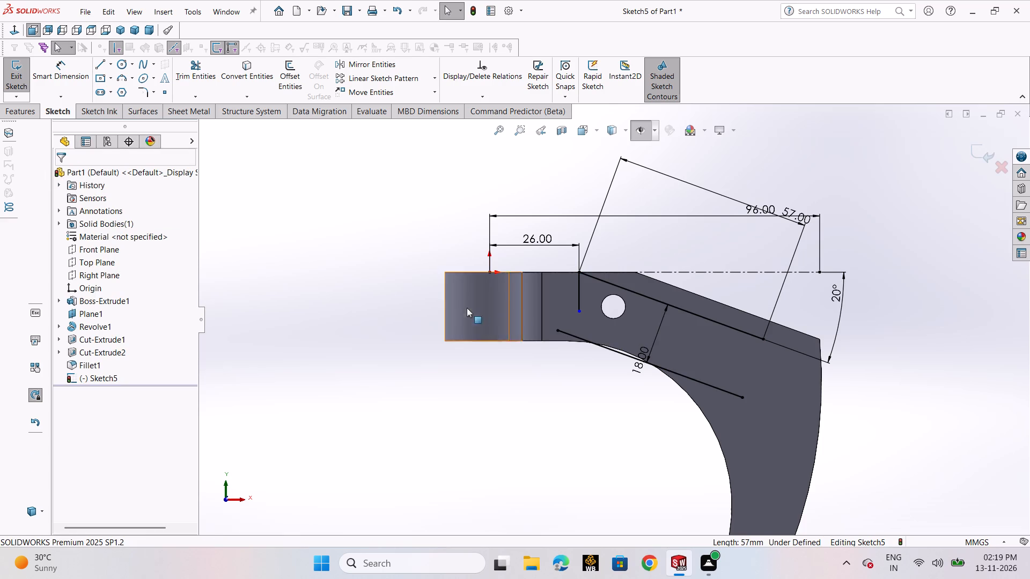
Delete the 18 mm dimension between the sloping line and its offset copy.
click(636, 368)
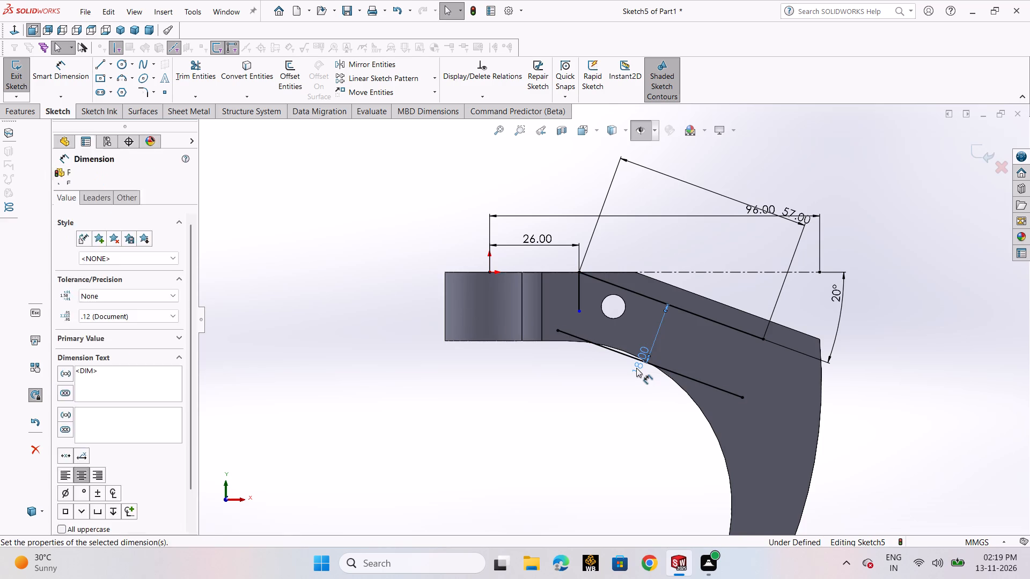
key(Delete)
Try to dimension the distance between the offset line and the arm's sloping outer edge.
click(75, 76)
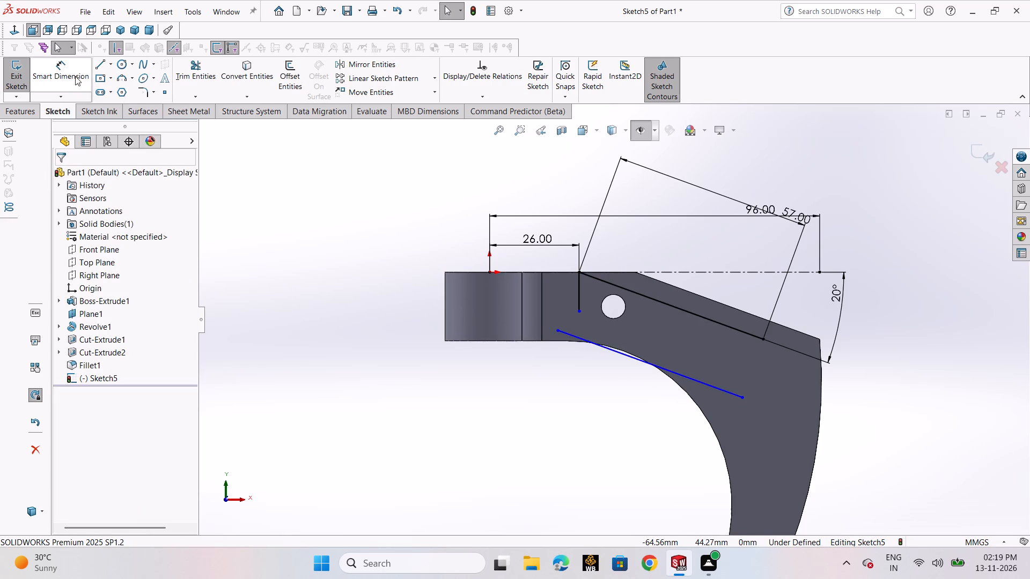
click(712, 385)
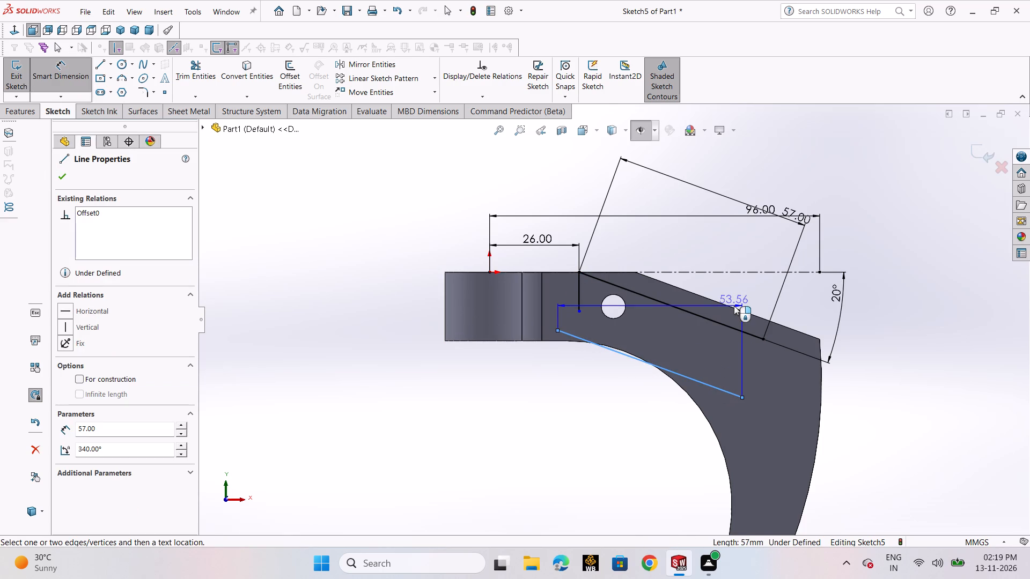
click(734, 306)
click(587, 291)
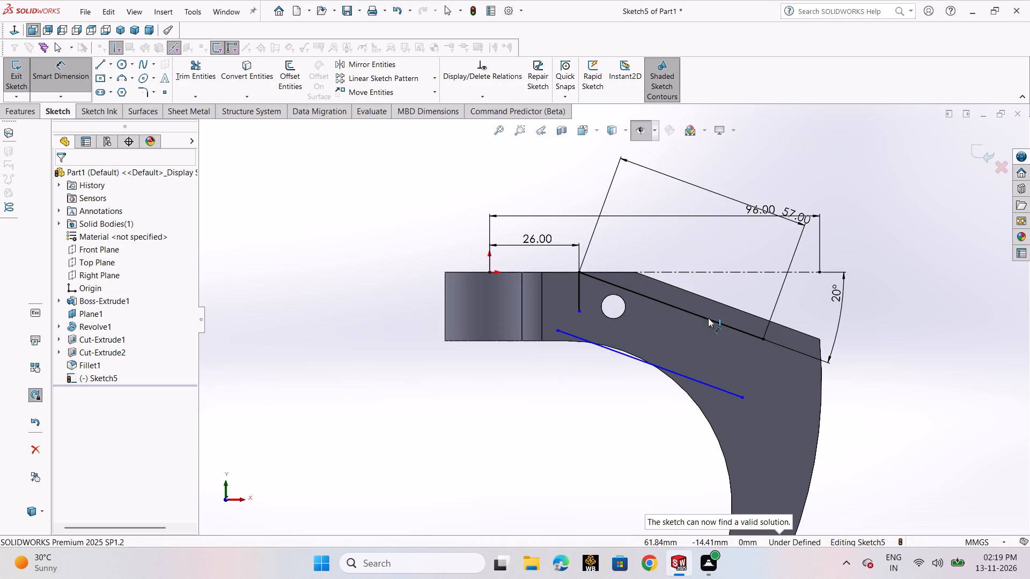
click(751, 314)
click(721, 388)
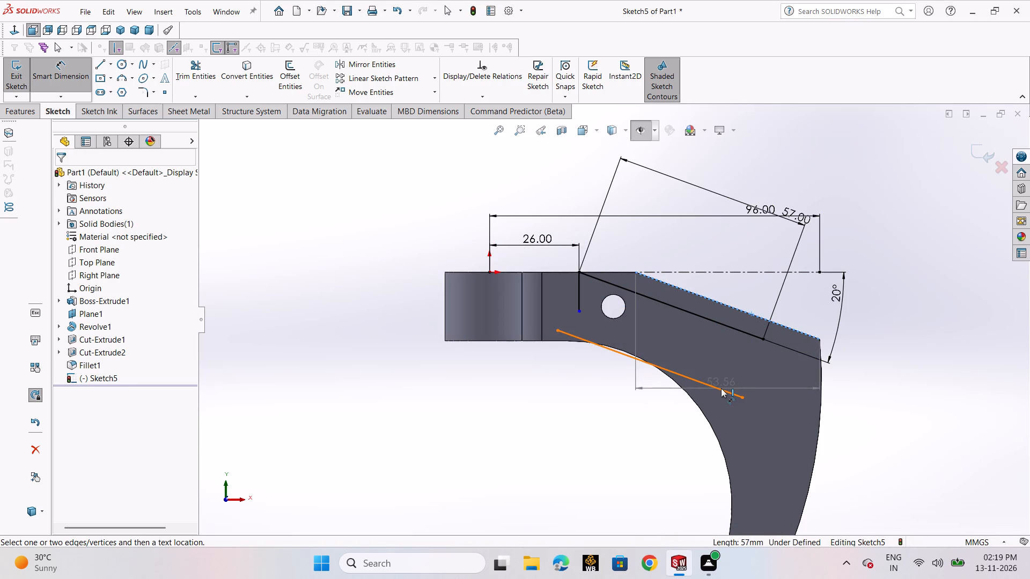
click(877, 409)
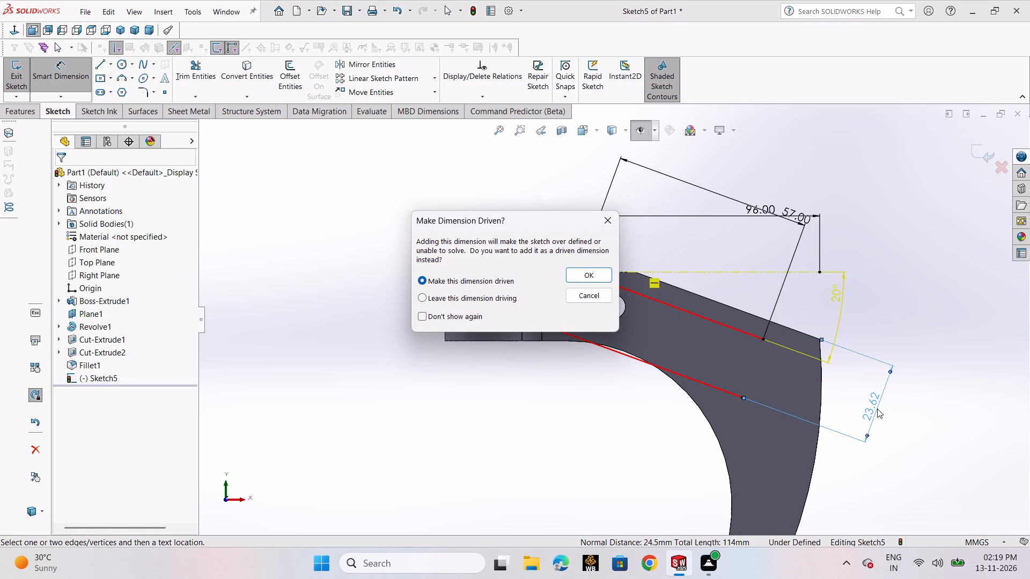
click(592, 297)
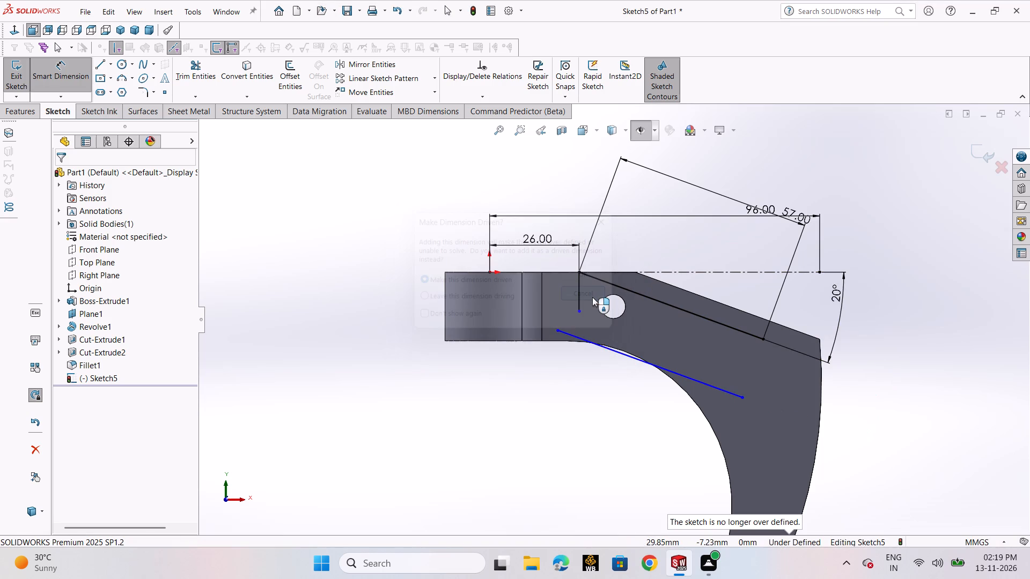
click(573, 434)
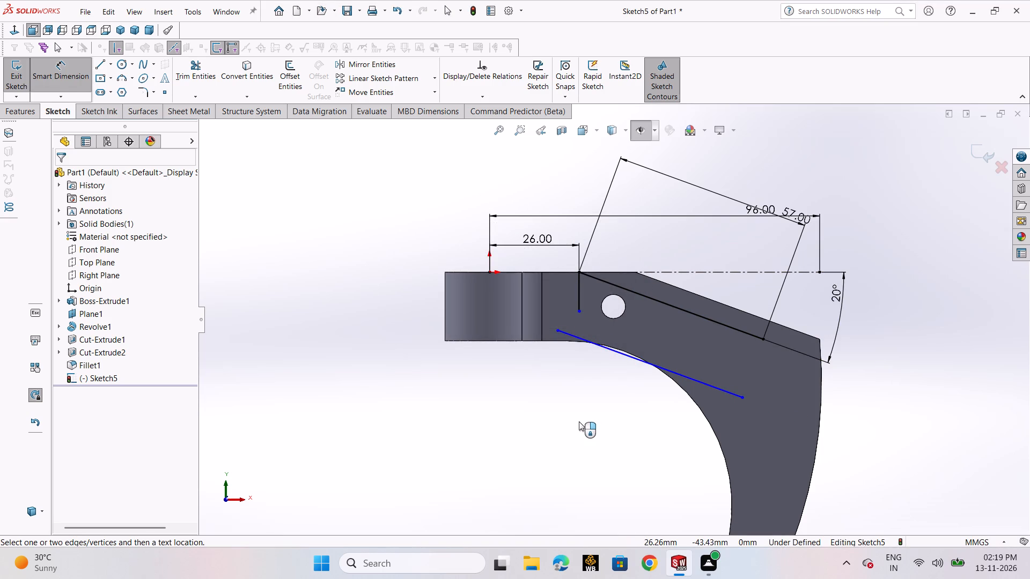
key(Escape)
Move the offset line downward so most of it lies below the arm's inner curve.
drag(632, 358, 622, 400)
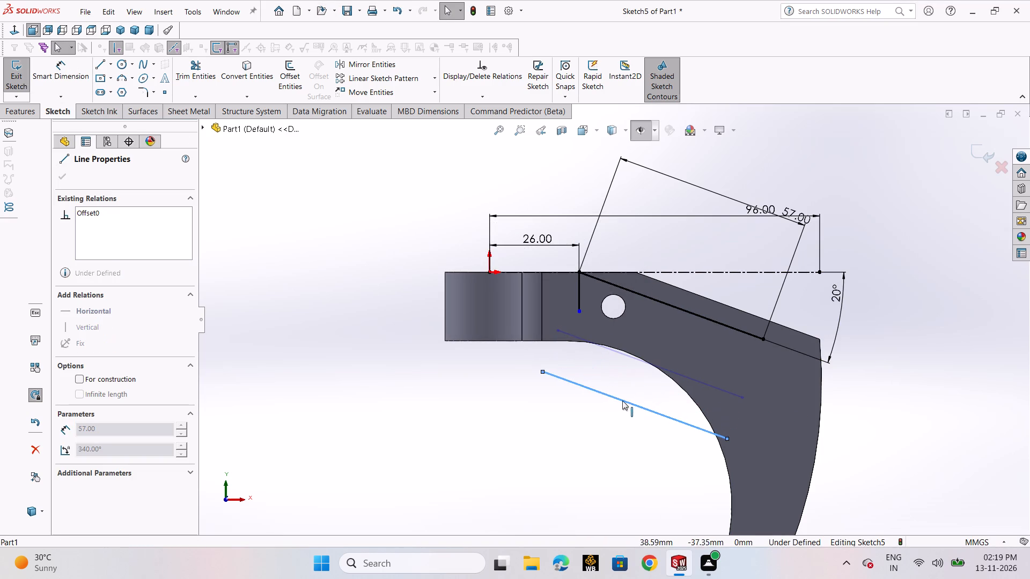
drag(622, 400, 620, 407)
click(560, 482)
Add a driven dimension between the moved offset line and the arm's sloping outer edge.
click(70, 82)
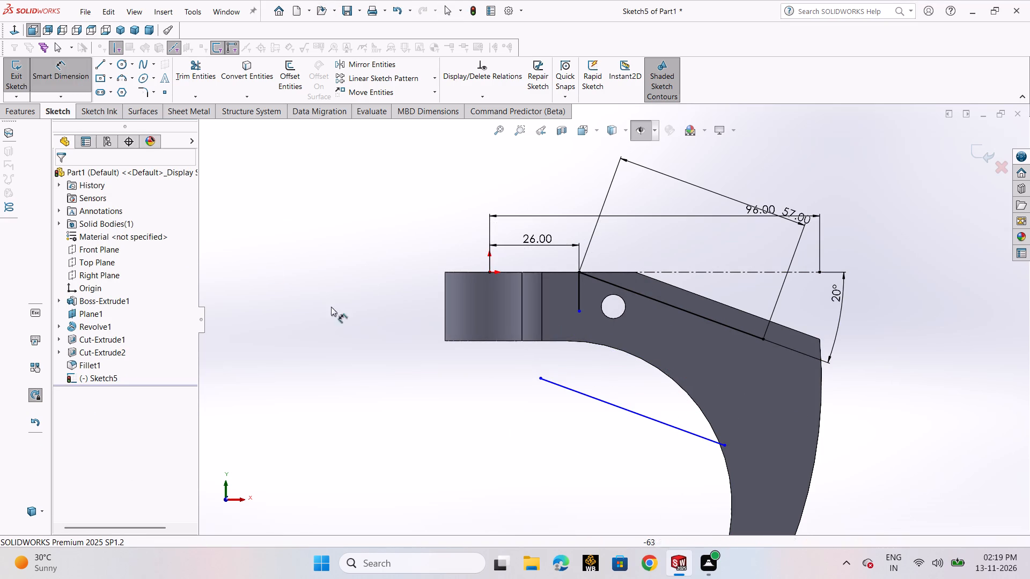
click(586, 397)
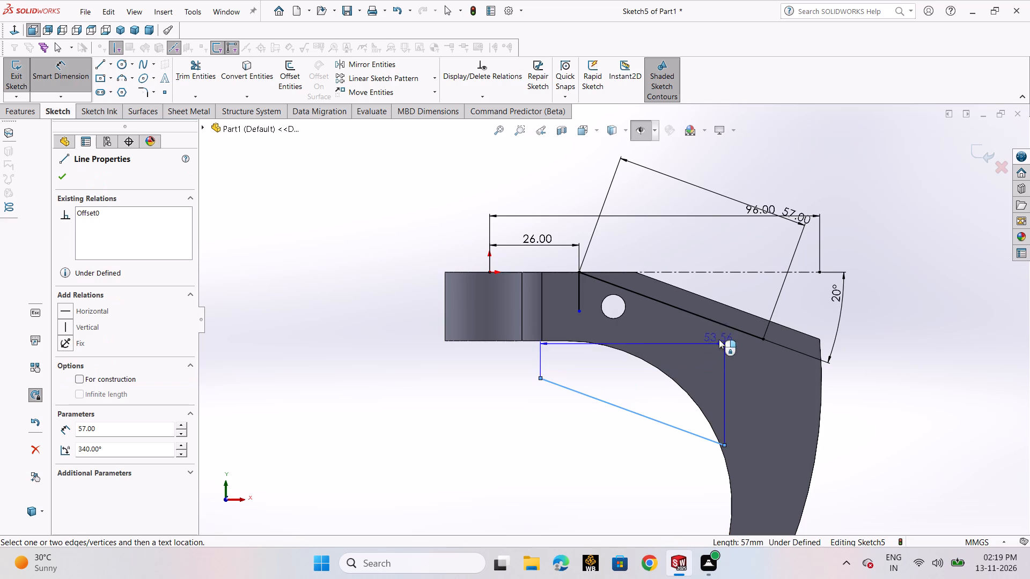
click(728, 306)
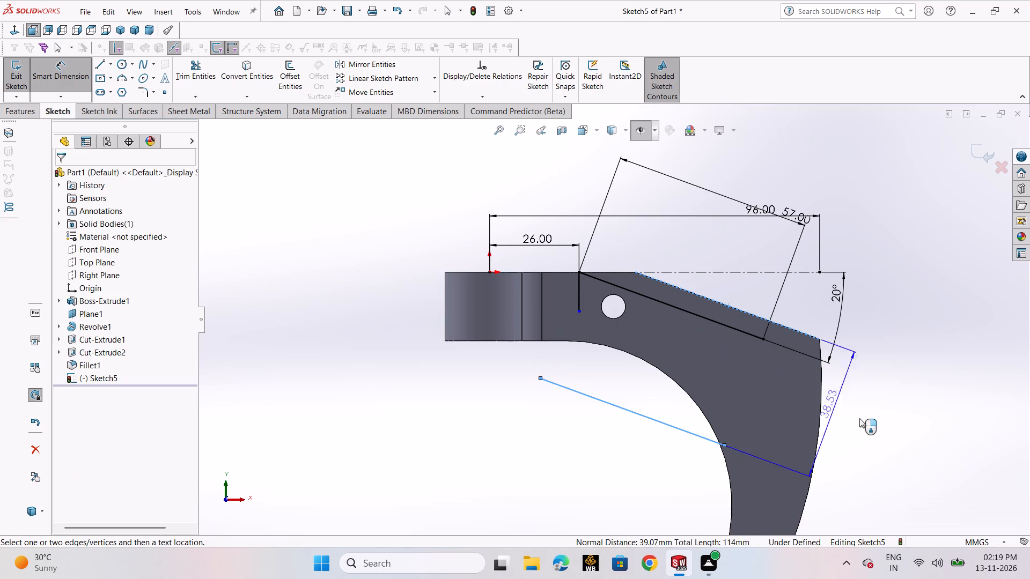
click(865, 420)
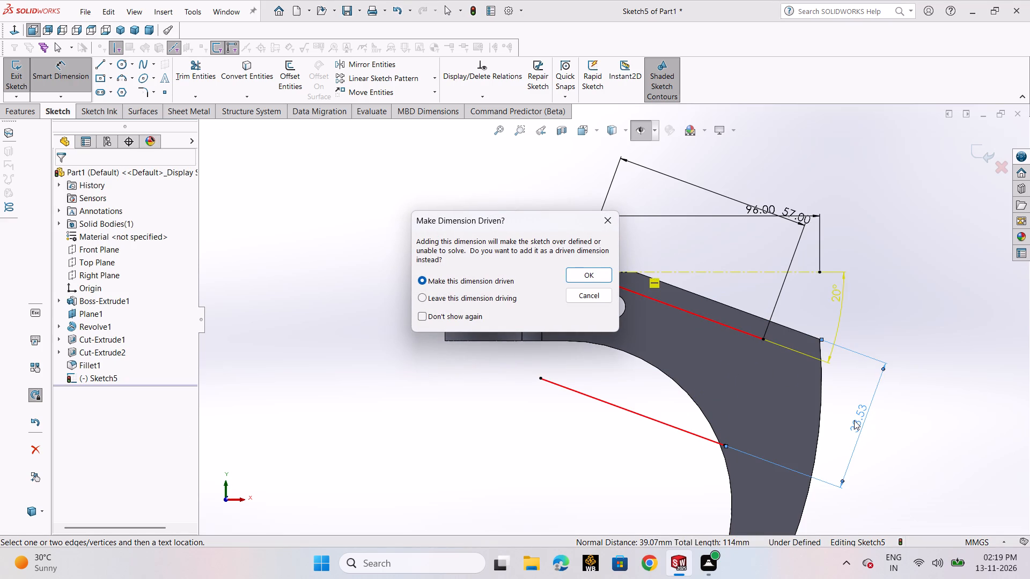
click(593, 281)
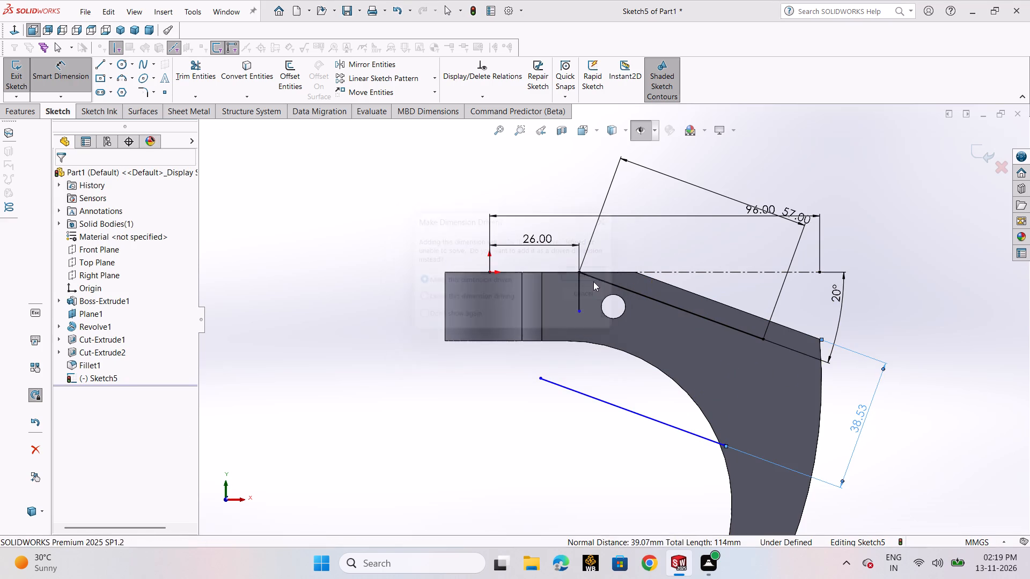
Delete the 57 mm sloping line and its offset copy, including their associated dimensions.
click(741, 329)
key(Delete)
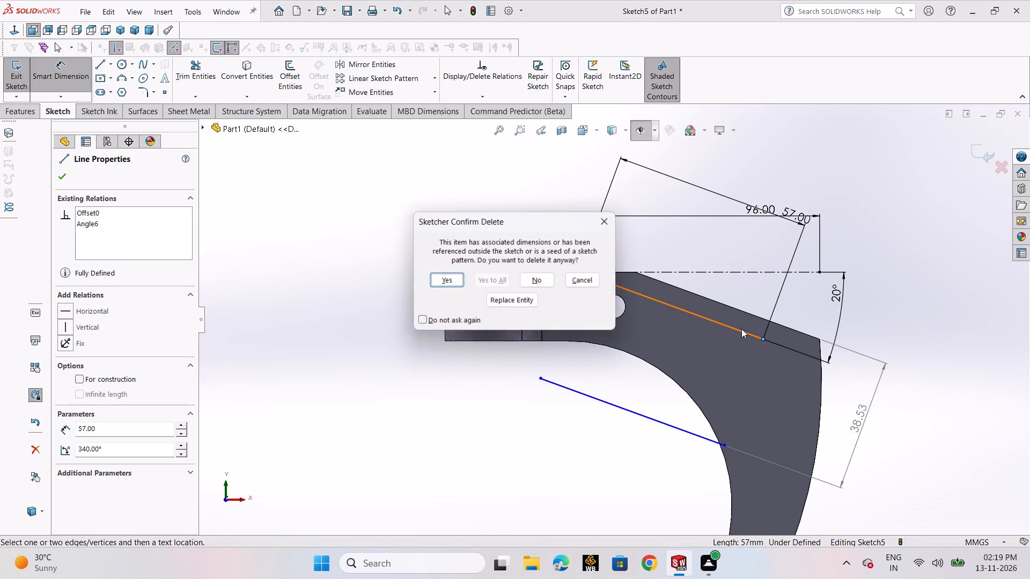
click(446, 281)
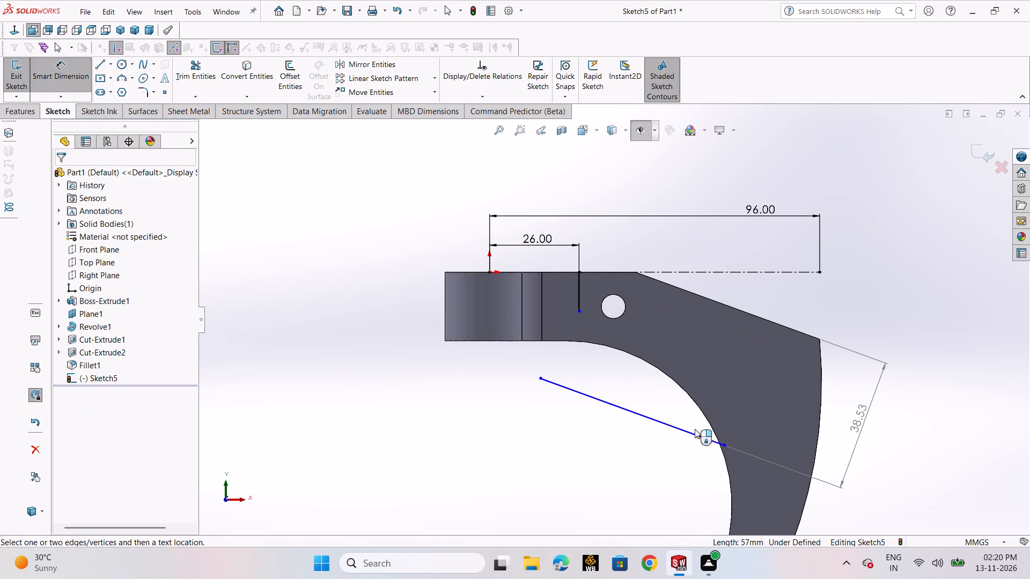
click(619, 410)
key(Delete)
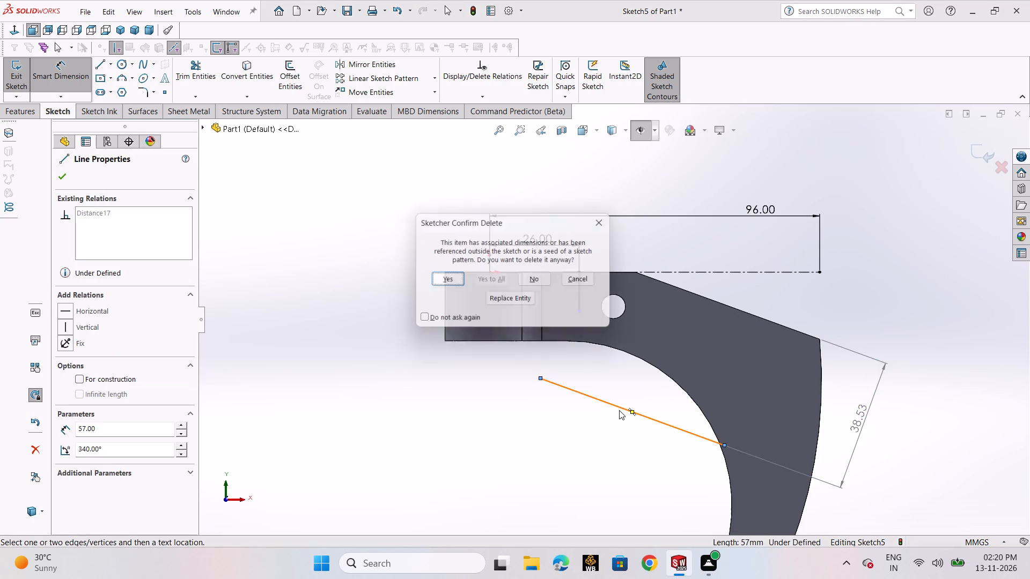
click(452, 280)
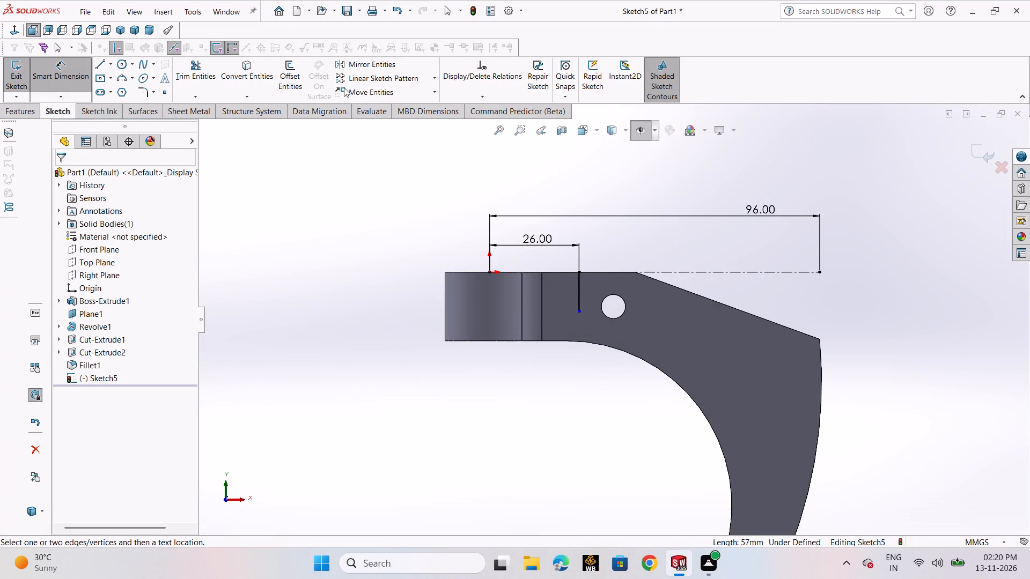
Convert the arm's sloping outer edge into a sketch line.
click(239, 83)
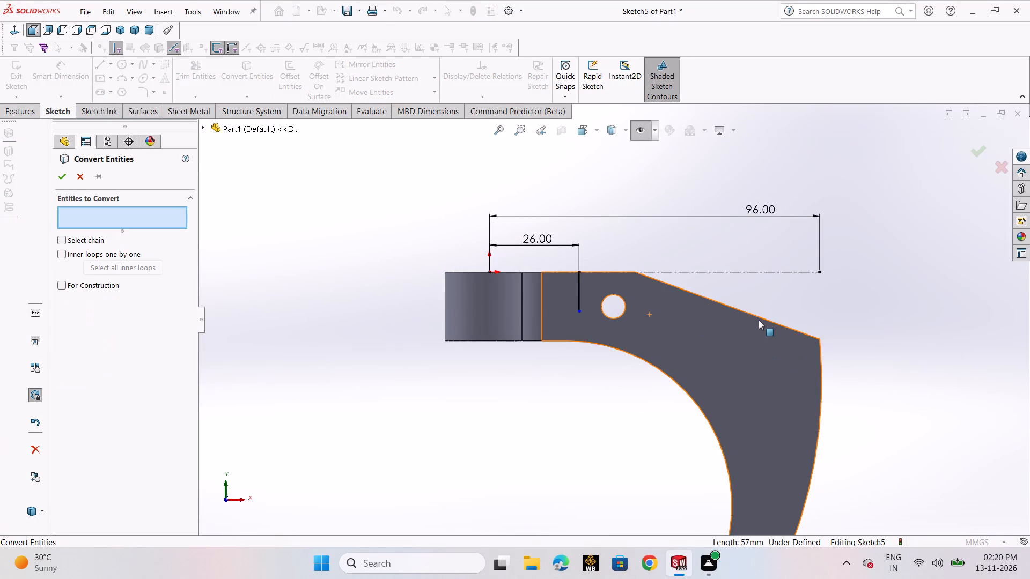
click(758, 318)
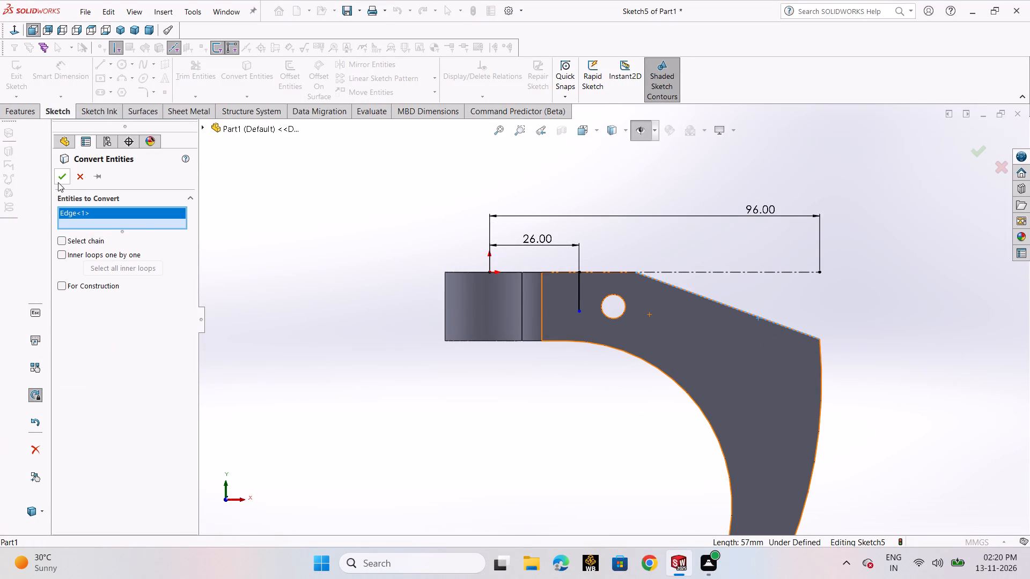
click(58, 182)
Offset the converted sloping line 18 mm in the reversed direction, into the arm.
click(281, 79)
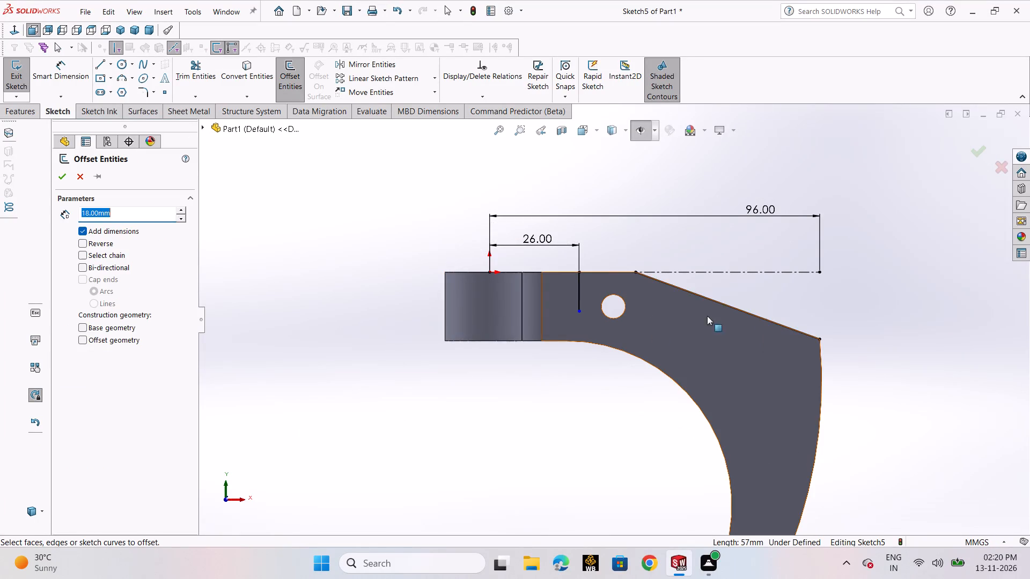
click(723, 306)
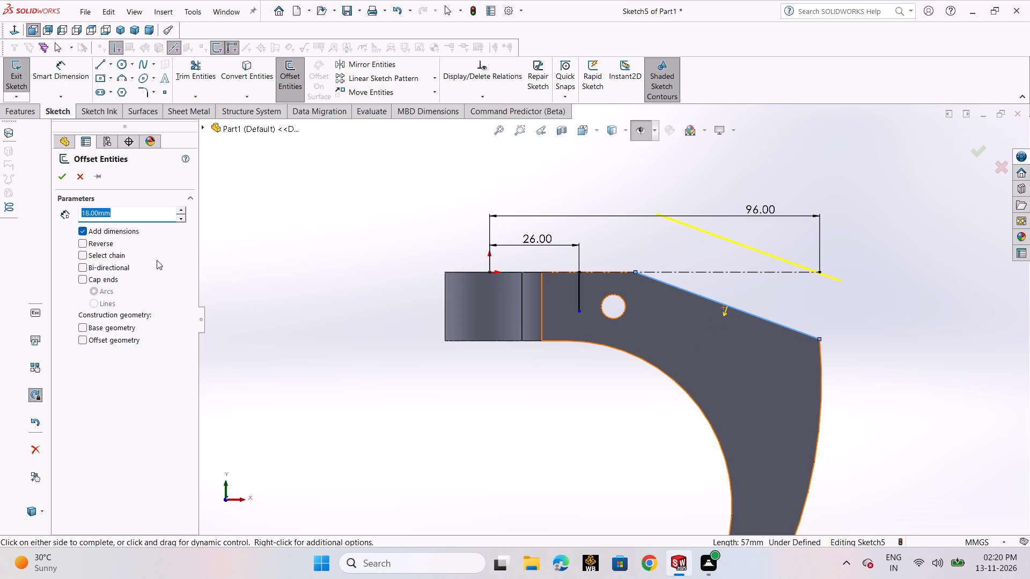
click(116, 246)
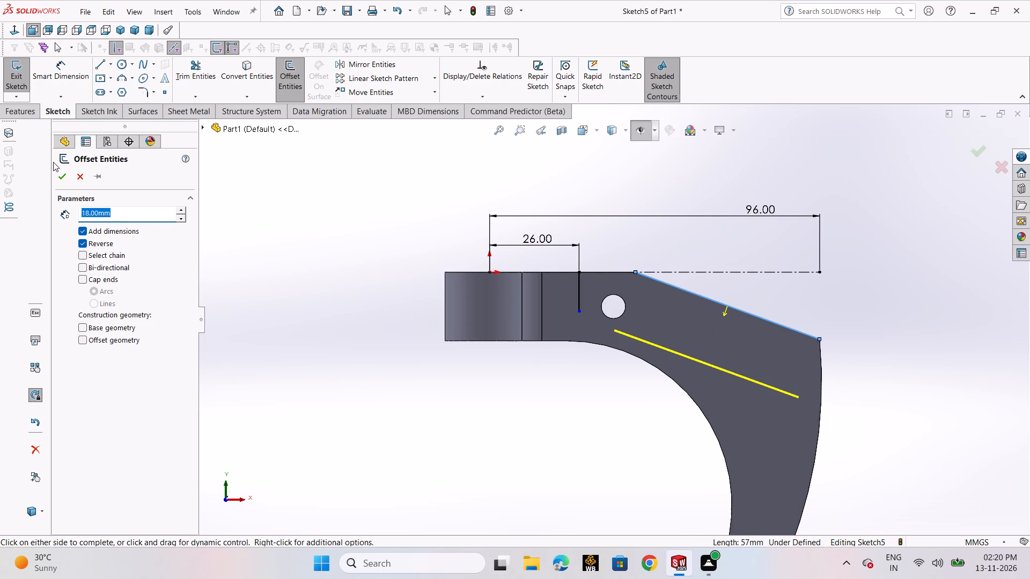
click(56, 179)
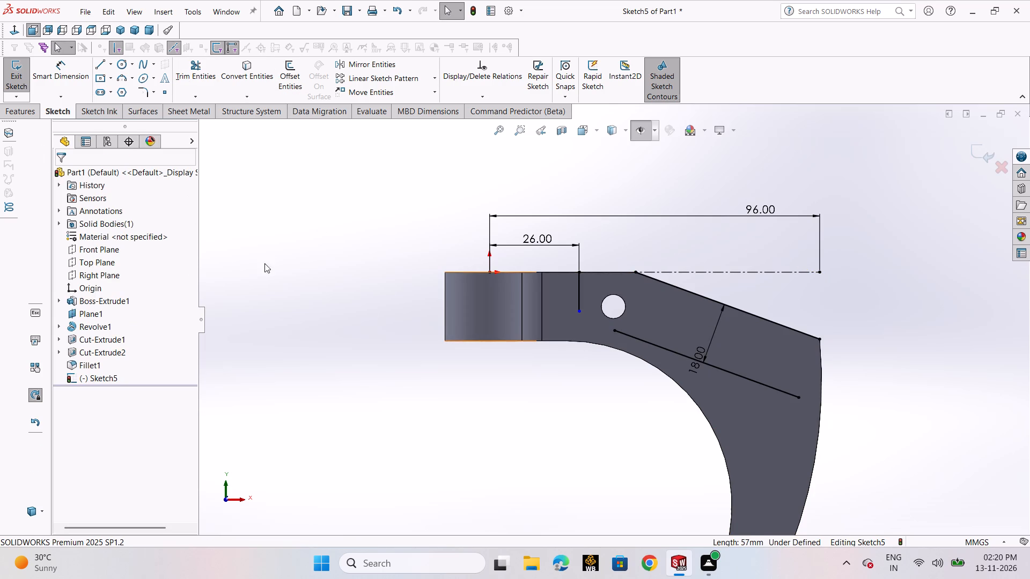
Extend the offset line's upper end back to the vertical line and join the vertical line's lower end to it.
drag(614, 333, 598, 331)
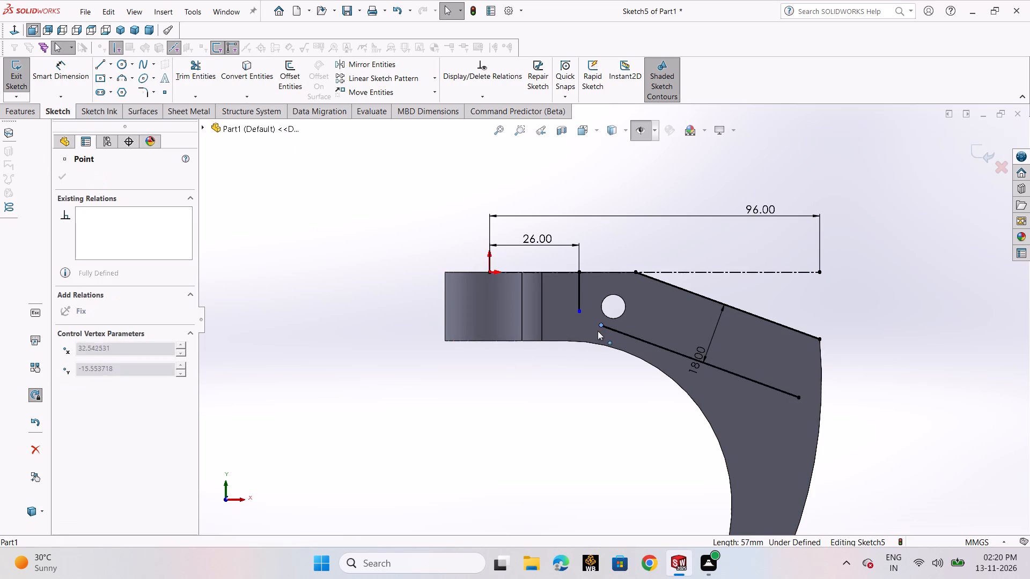
drag(598, 331, 580, 319)
click(583, 397)
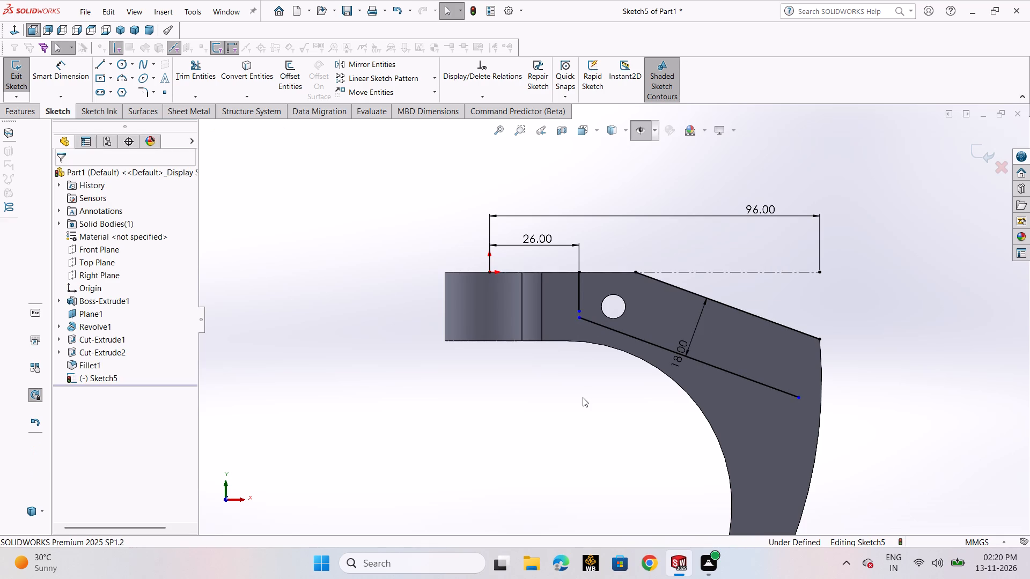
scroll(626, 341, down, 4)
scroll(587, 281, down, 2)
scroll(587, 293, up, 4)
scroll(587, 293, down, 1)
scroll(587, 293, up, 1)
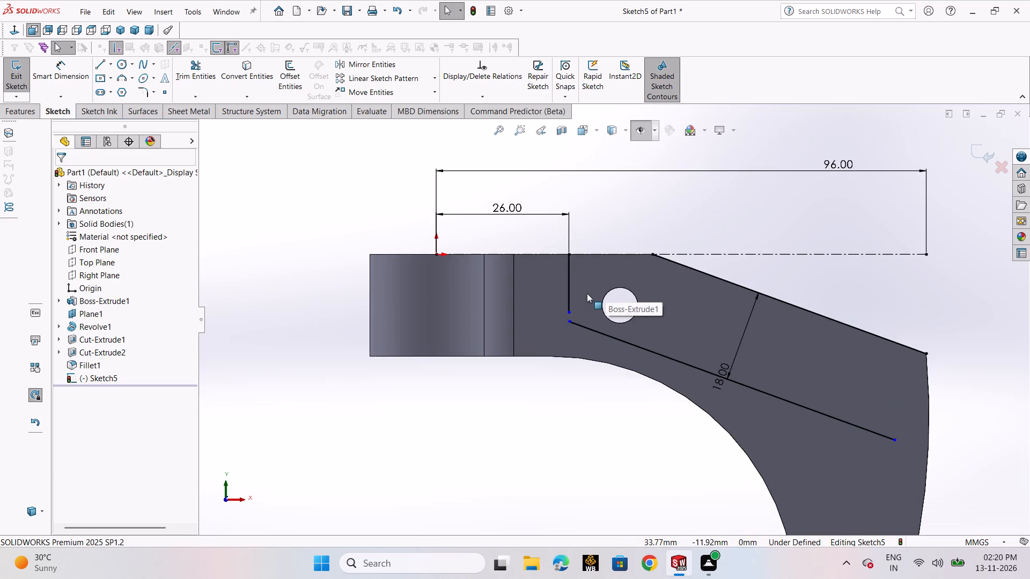
scroll(568, 322, down, 4)
drag(584, 301, 584, 319)
click(578, 434)
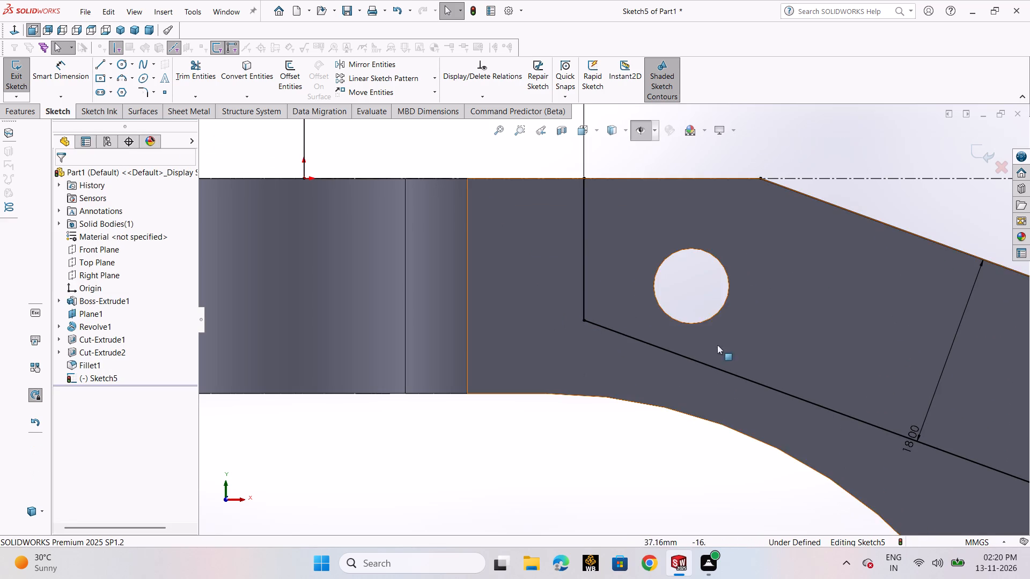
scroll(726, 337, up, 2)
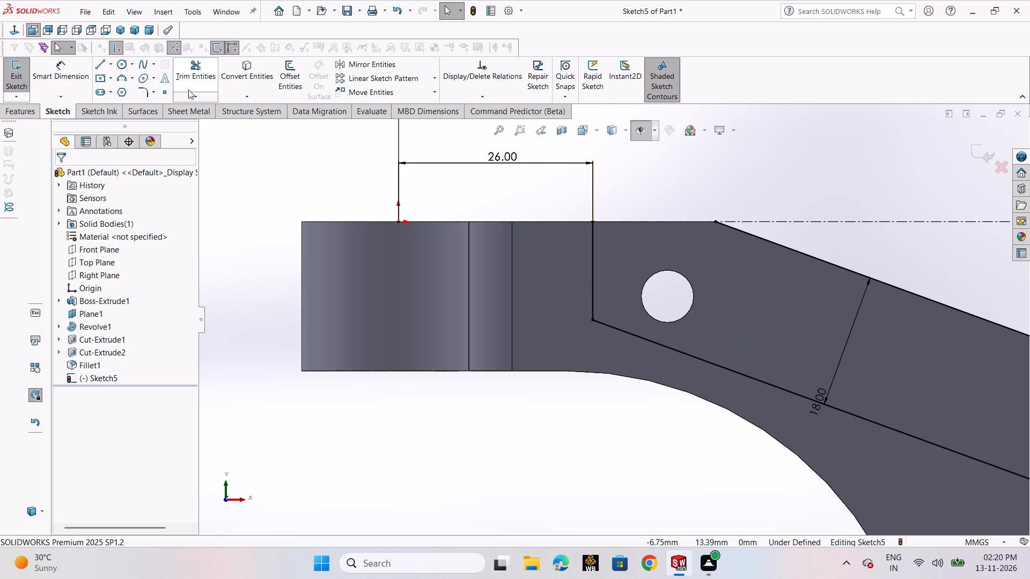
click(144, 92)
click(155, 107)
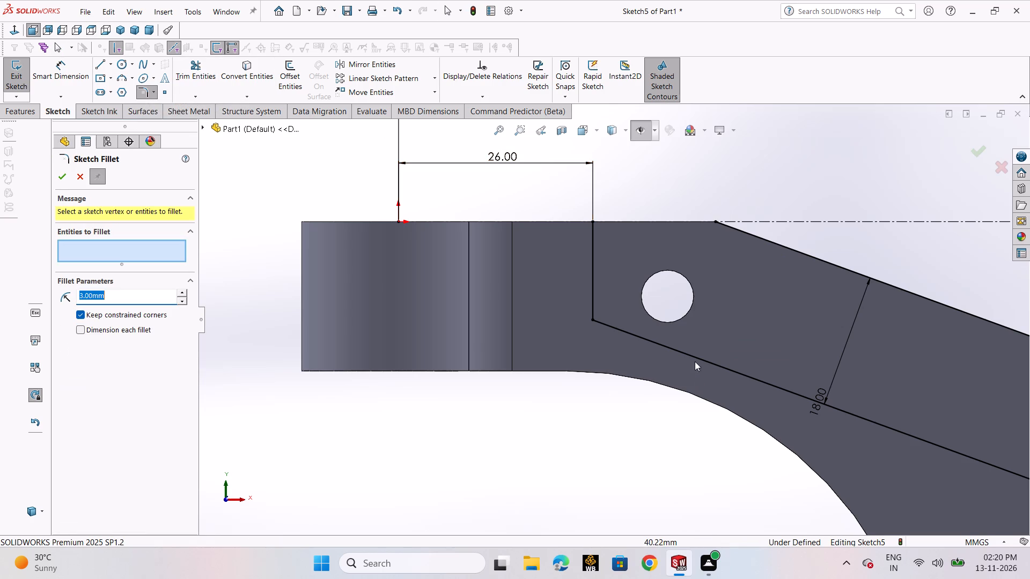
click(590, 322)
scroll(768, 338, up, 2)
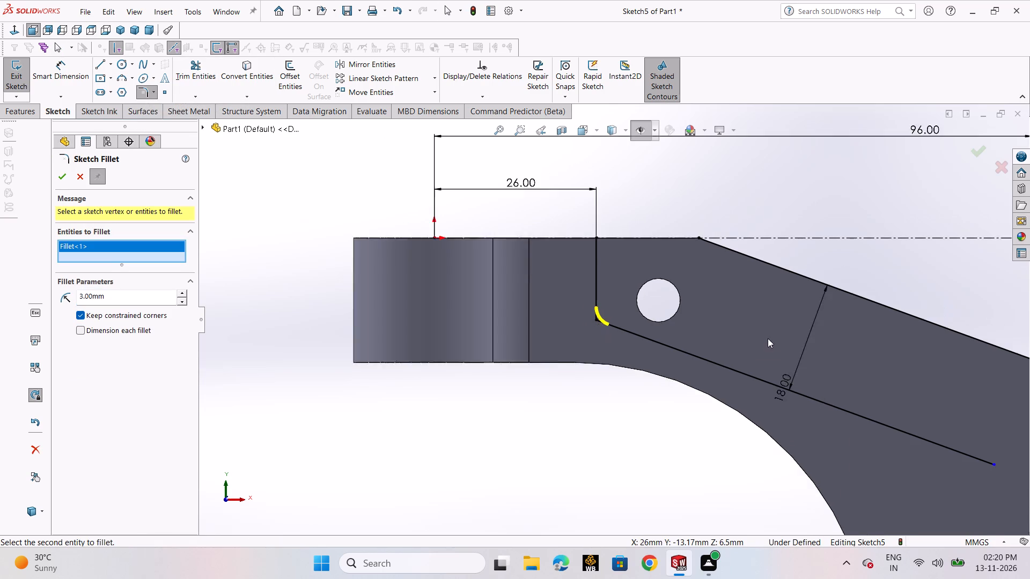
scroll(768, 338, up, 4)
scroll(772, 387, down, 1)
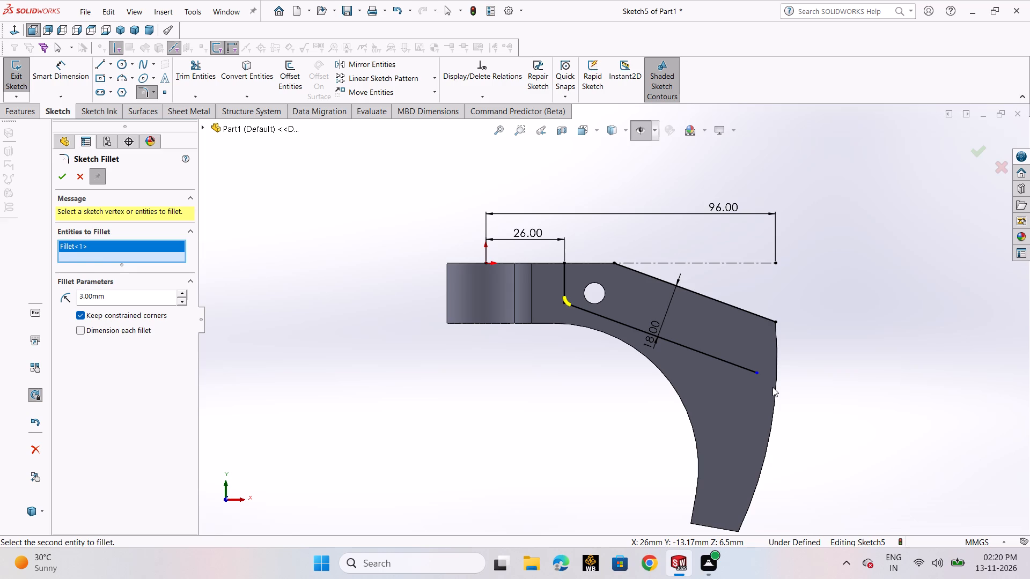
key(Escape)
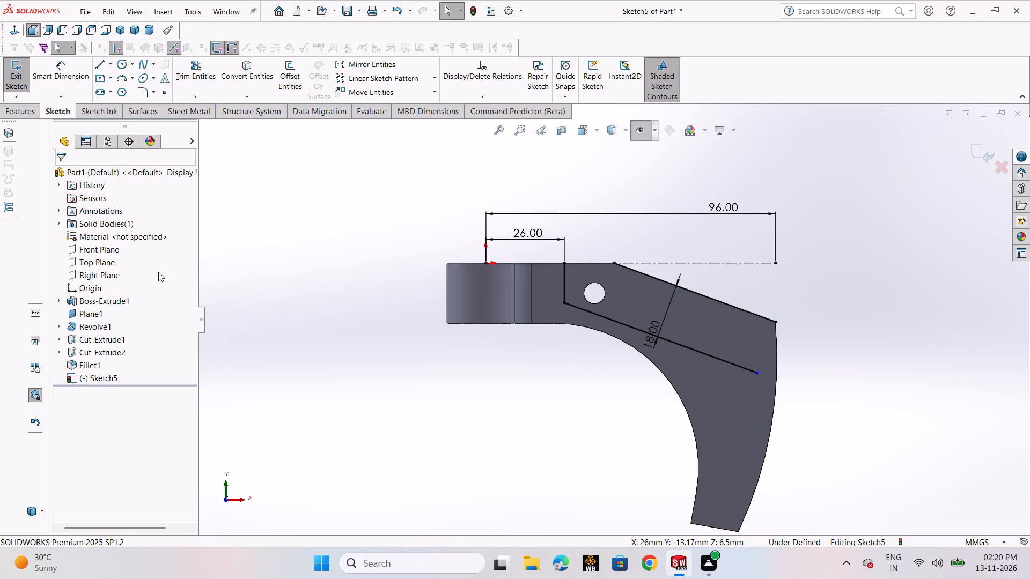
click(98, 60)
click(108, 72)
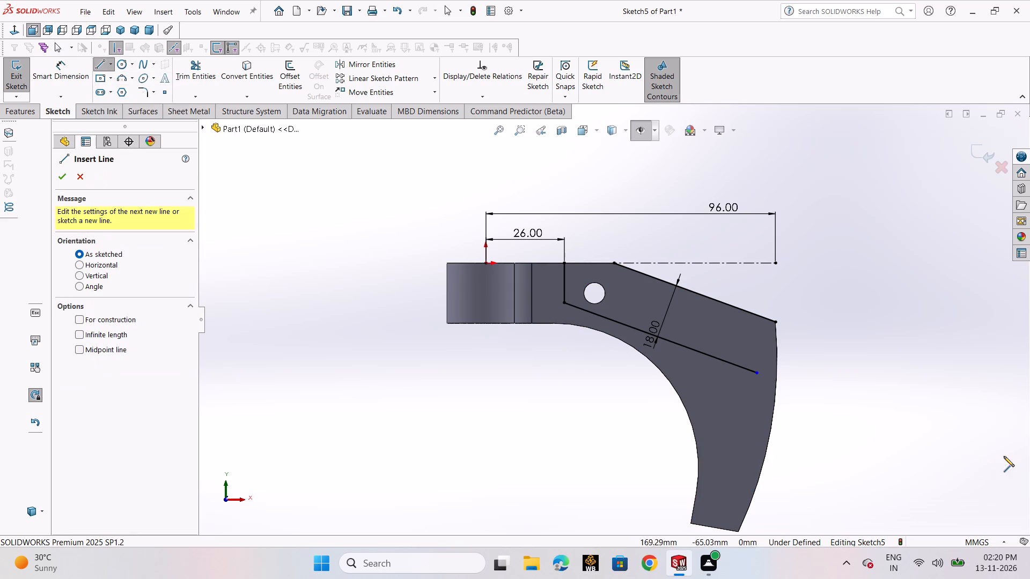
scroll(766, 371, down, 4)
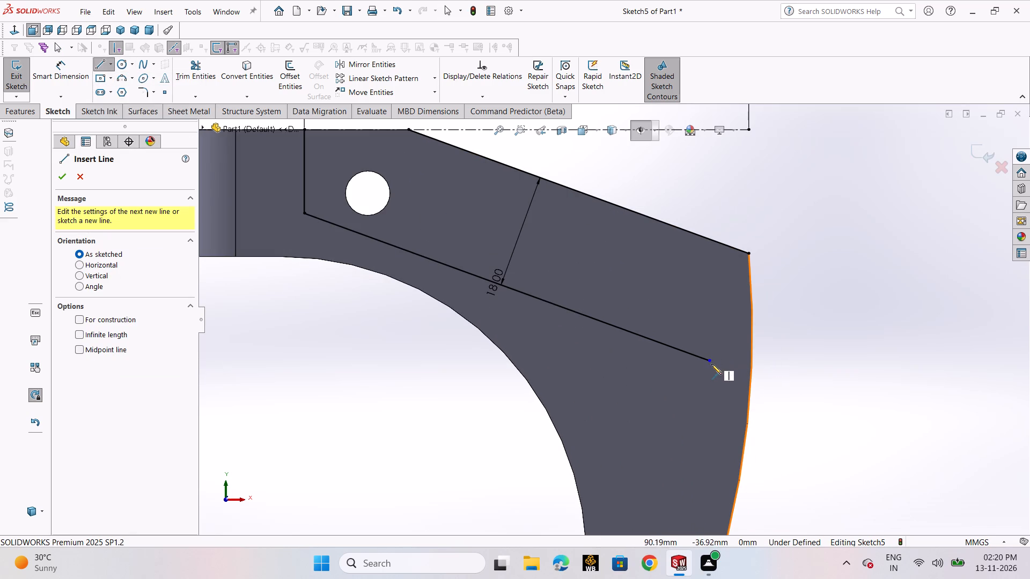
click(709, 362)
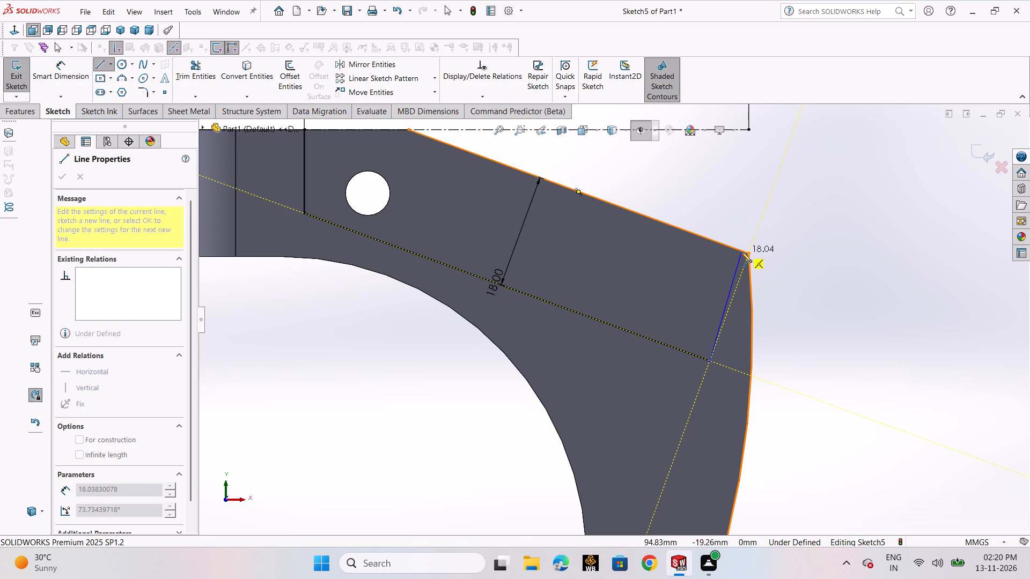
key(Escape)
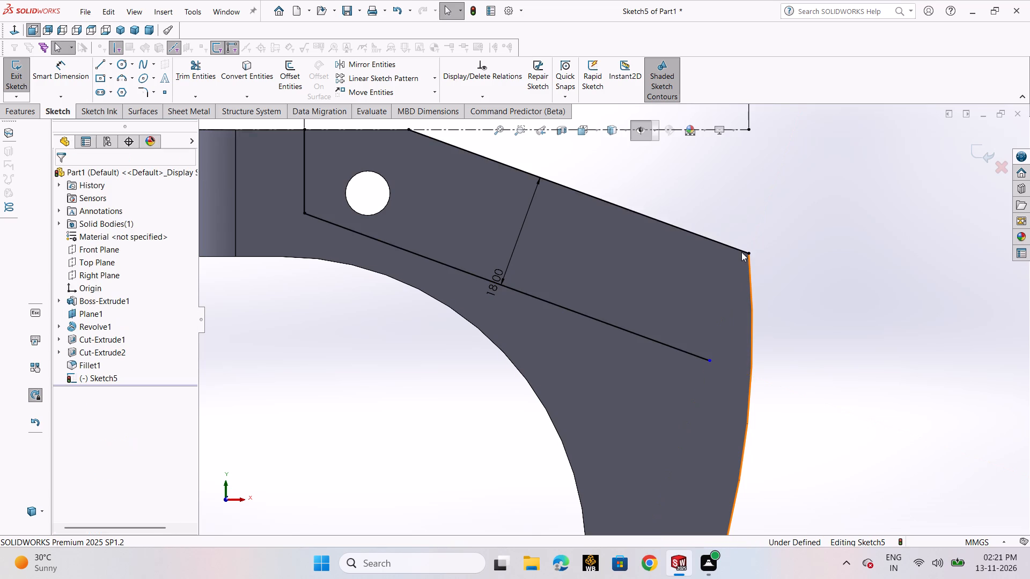
Dimension the length of the offset sloping line as 57 mm.
scroll(771, 332, up, 2)
click(68, 75)
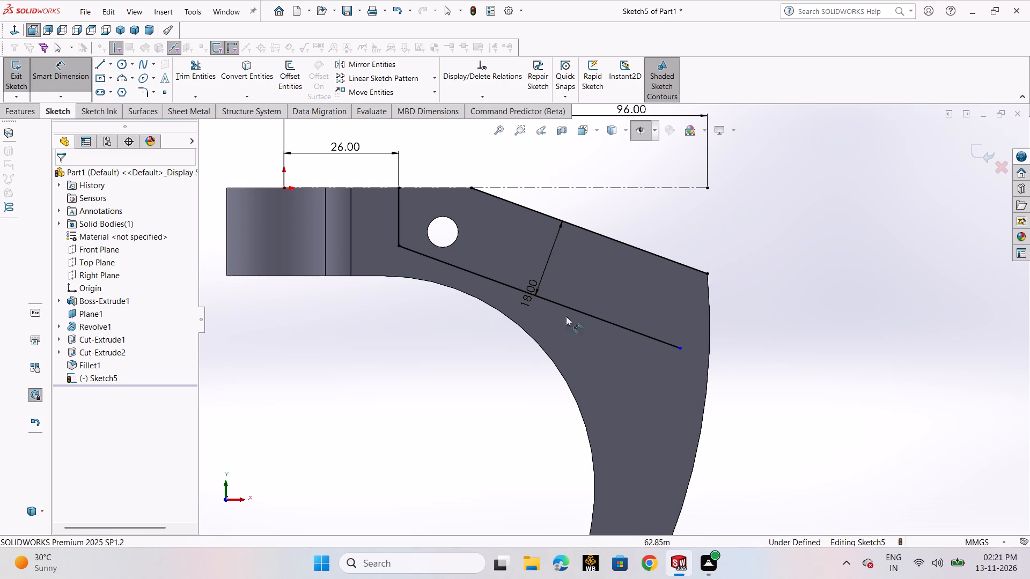
click(573, 311)
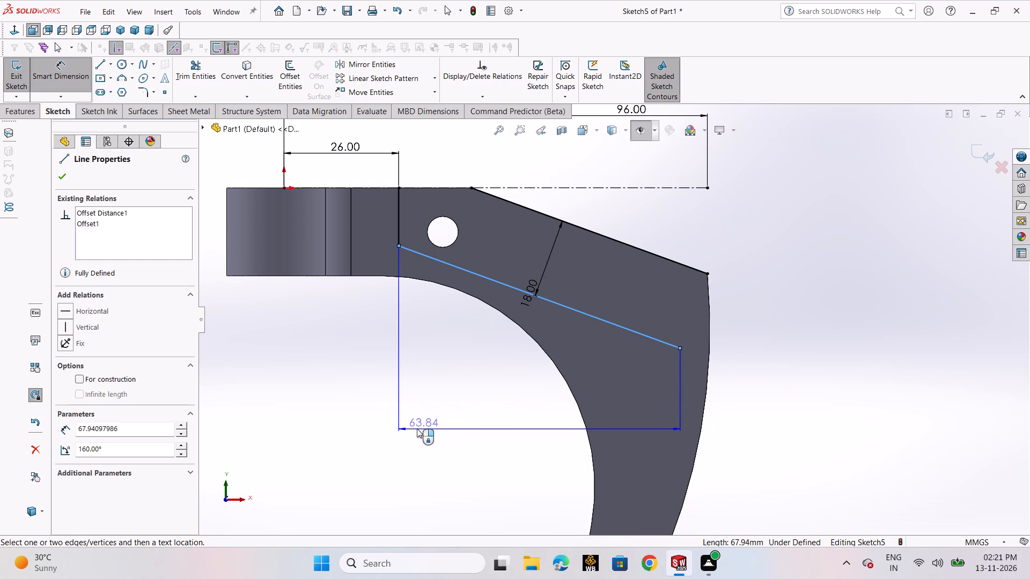
click(391, 427)
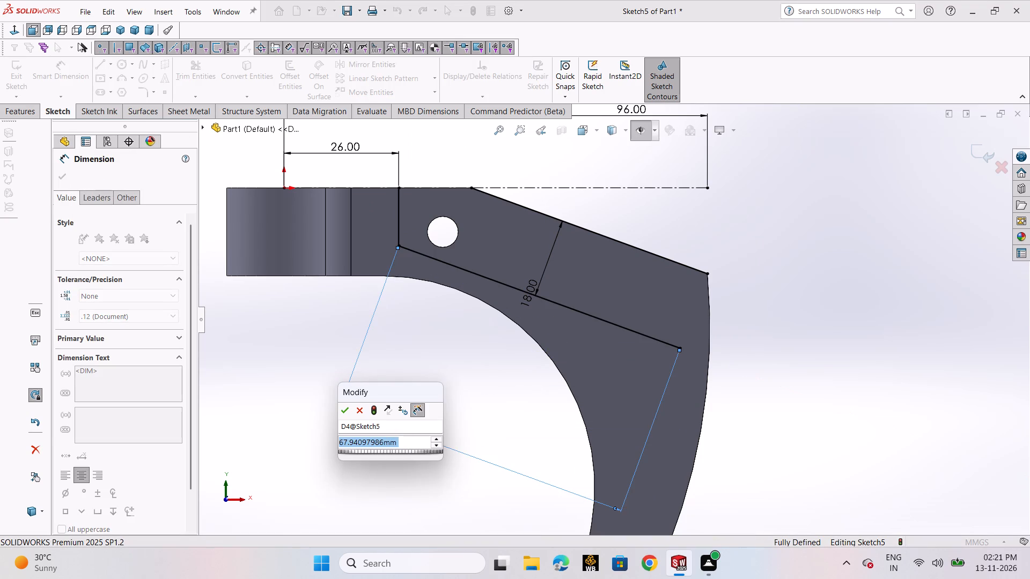
text(57)
key(Return)
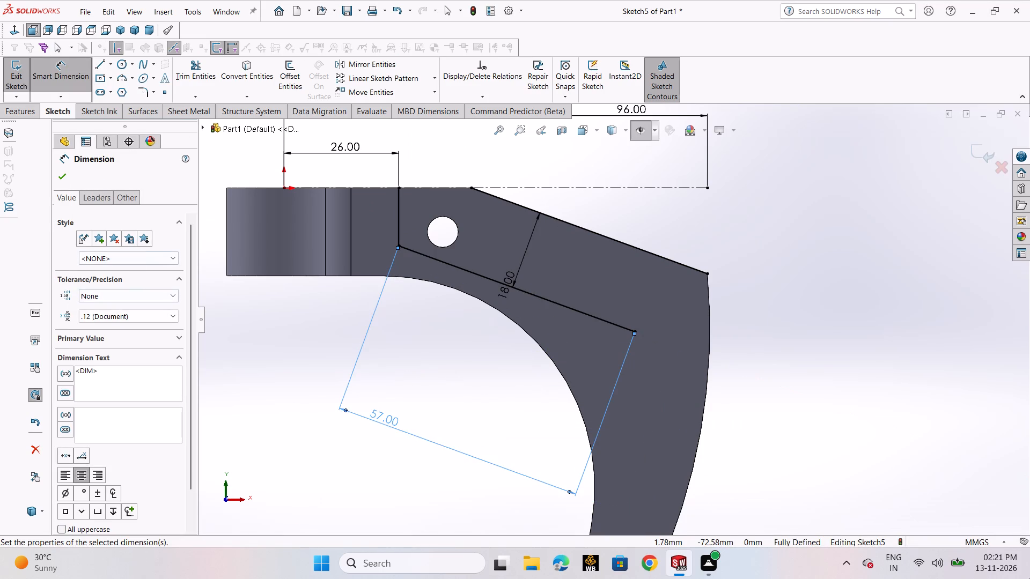
click(57, 177)
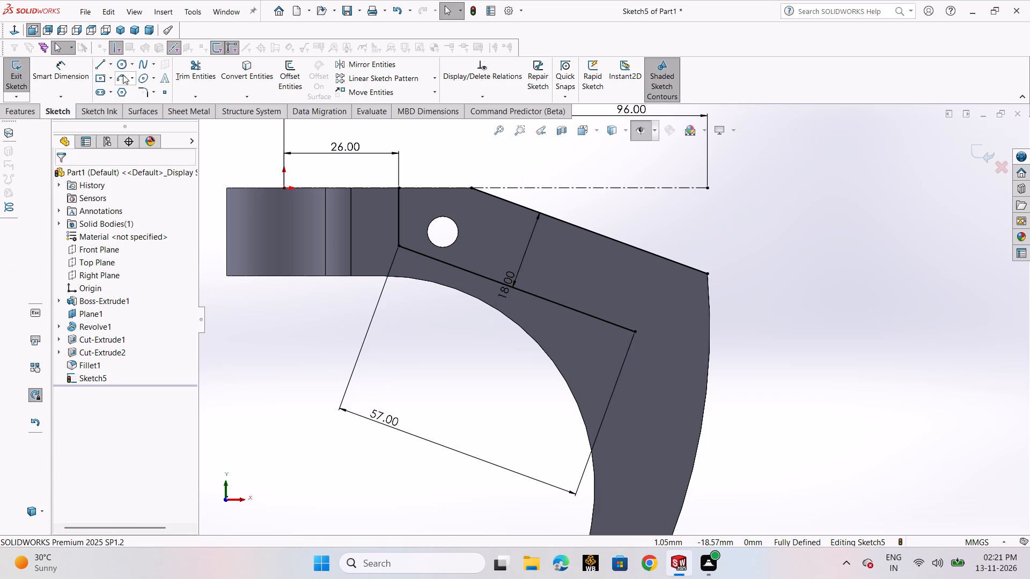
Sketch a line about 27 mm long from the offset line's lower end, perpendicular to it and crossing the arm's sloping edge.
click(103, 68)
click(108, 75)
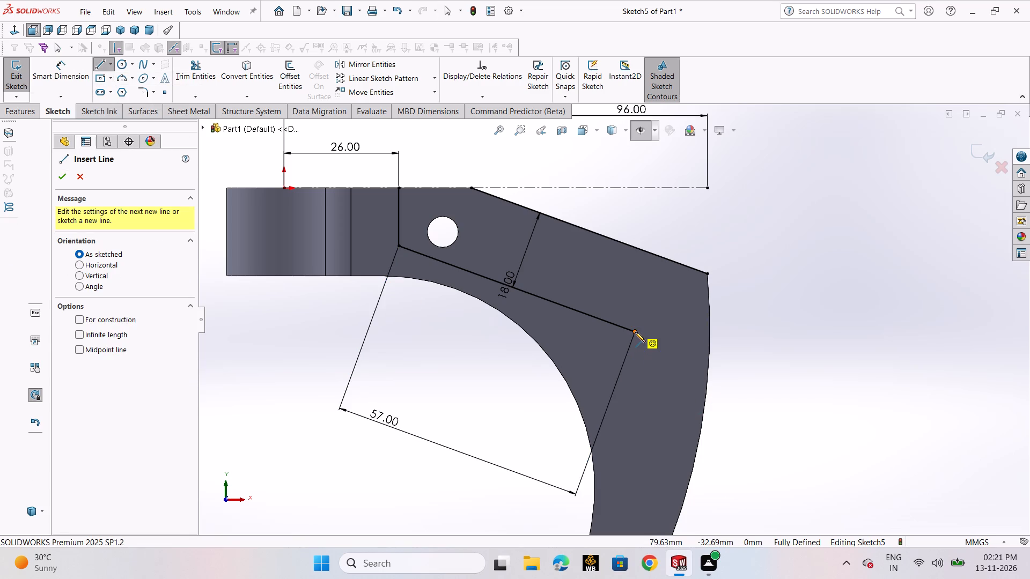
click(635, 332)
click(676, 221)
right_click(676, 221)
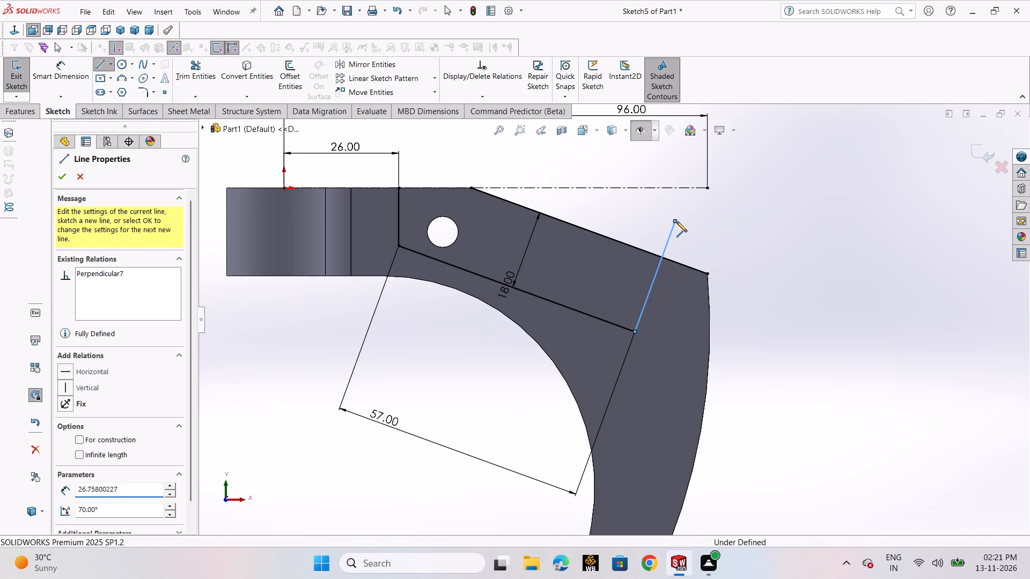
click(691, 229)
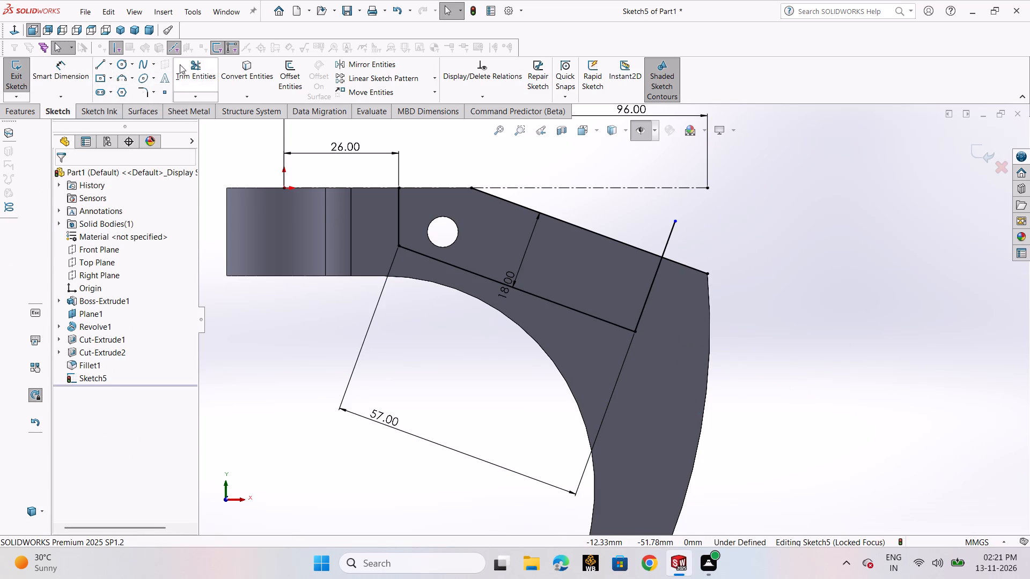
Trim the perpendicular line's overhang above the sloping edge and the converted sloping line's portion beyond their intersection.
click(194, 65)
drag(669, 220, 677, 282)
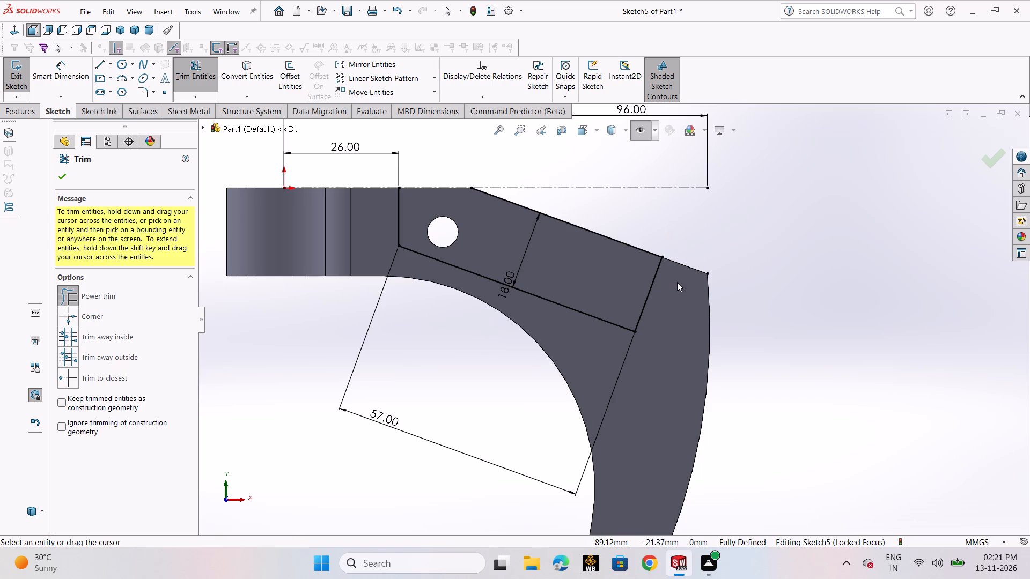
click(59, 179)
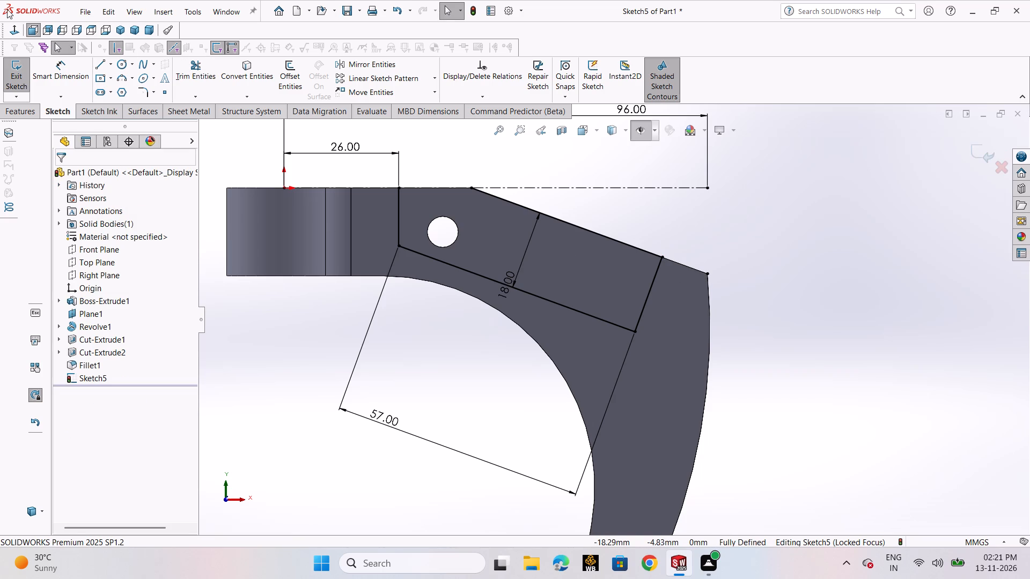
Close the profile with a horizontal line about 16 mm long from the vertical line's upper end to the sloping line's start.
click(104, 61)
click(109, 75)
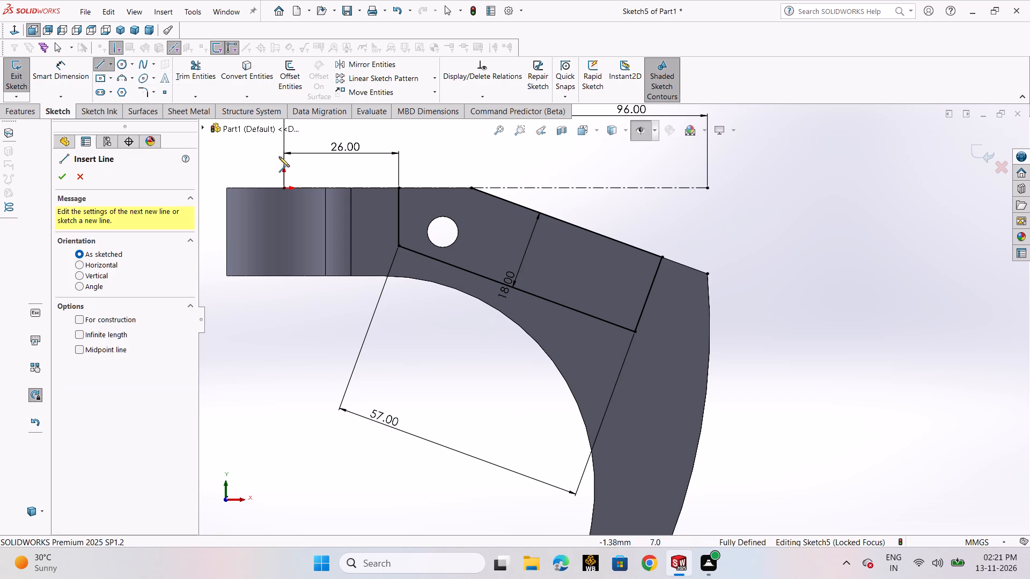
click(401, 189)
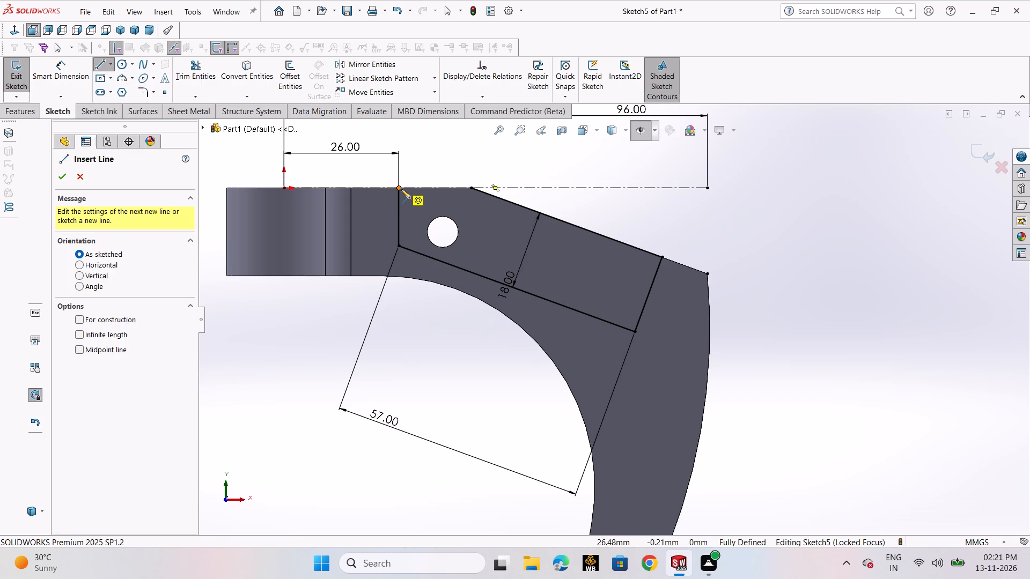
click(468, 187)
right_click(497, 191)
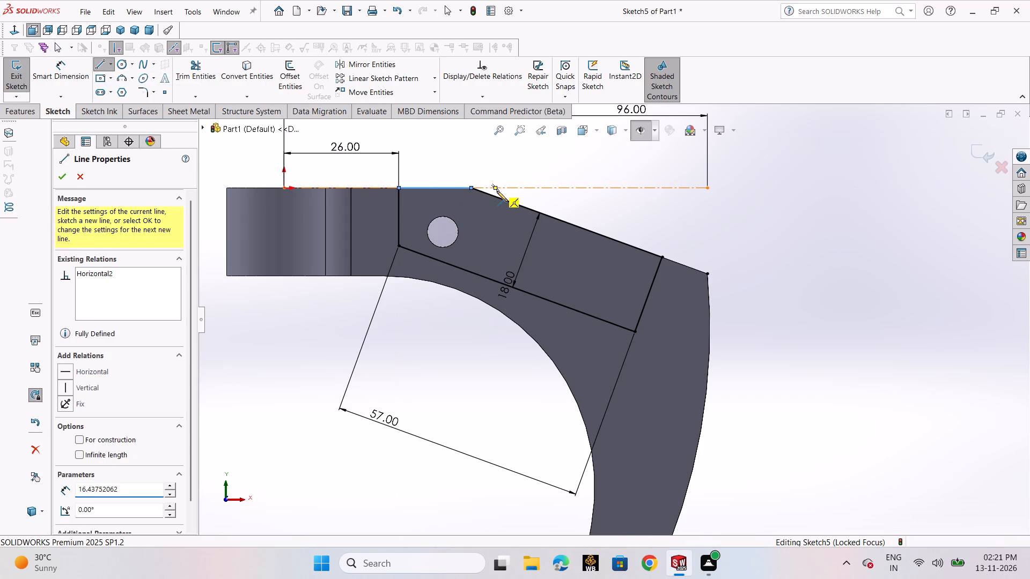
click(522, 204)
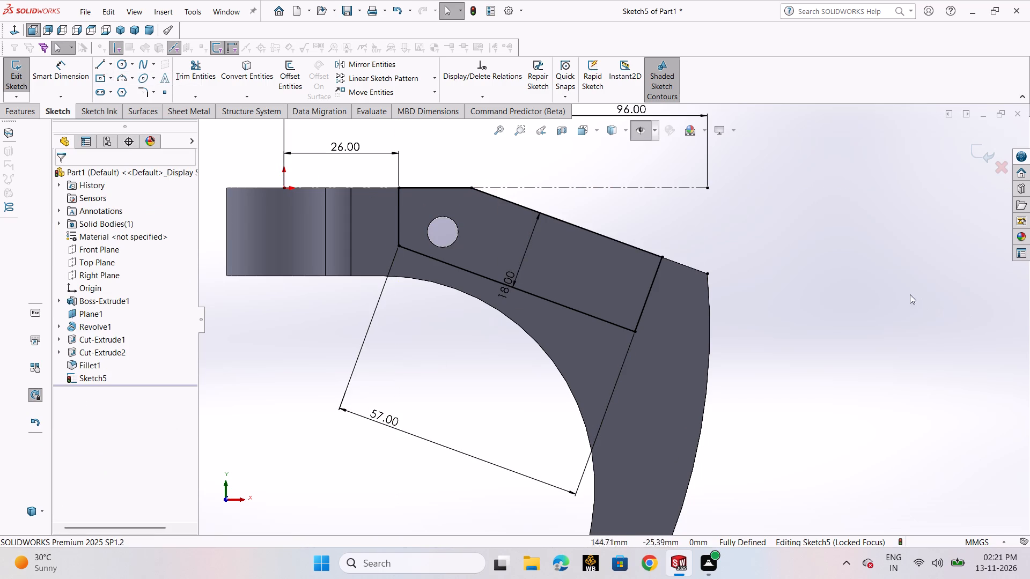
click(827, 319)
Apply 3 mm sketch fillets to the profile's two lower corners, at both ends of the 57 mm offset line.
middle_drag(813, 275, 797, 322)
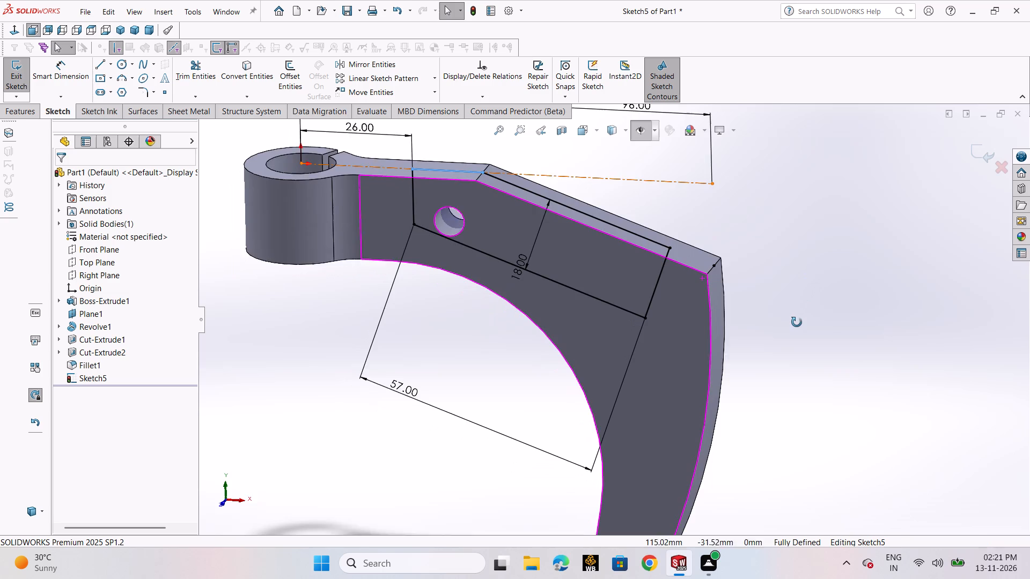
middle_drag(797, 322, 794, 341)
click(794, 348)
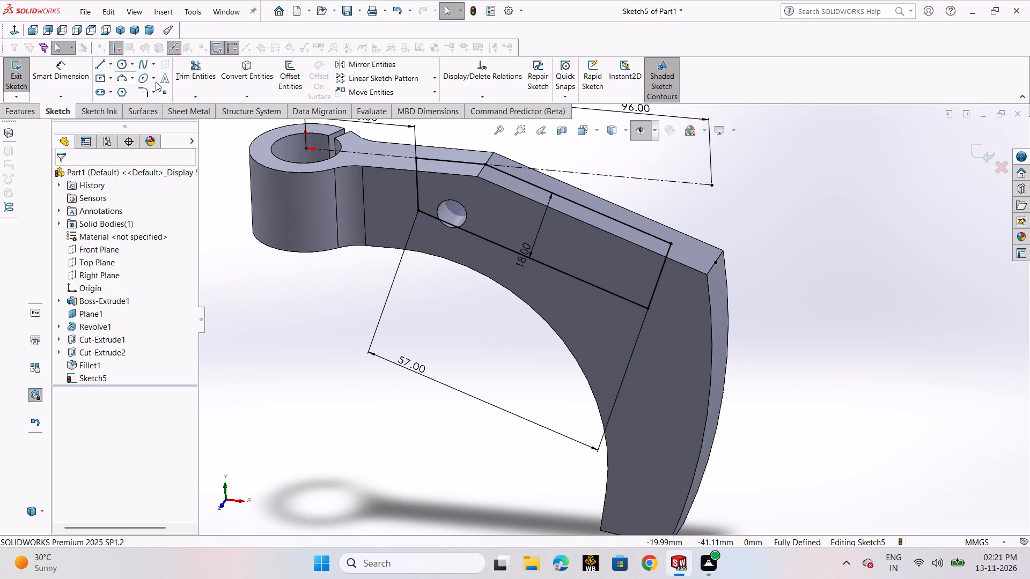
click(147, 95)
click(159, 106)
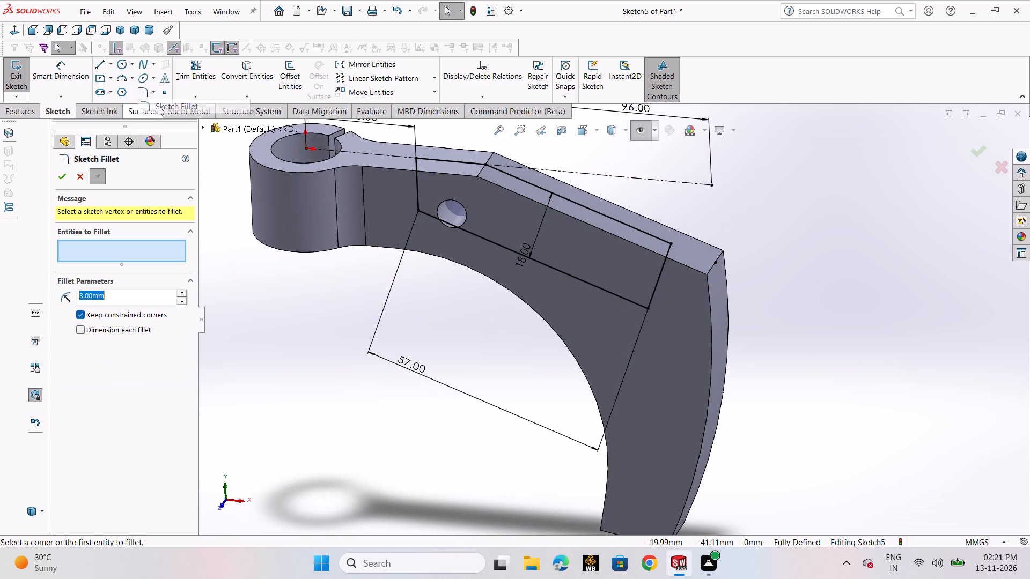
click(417, 212)
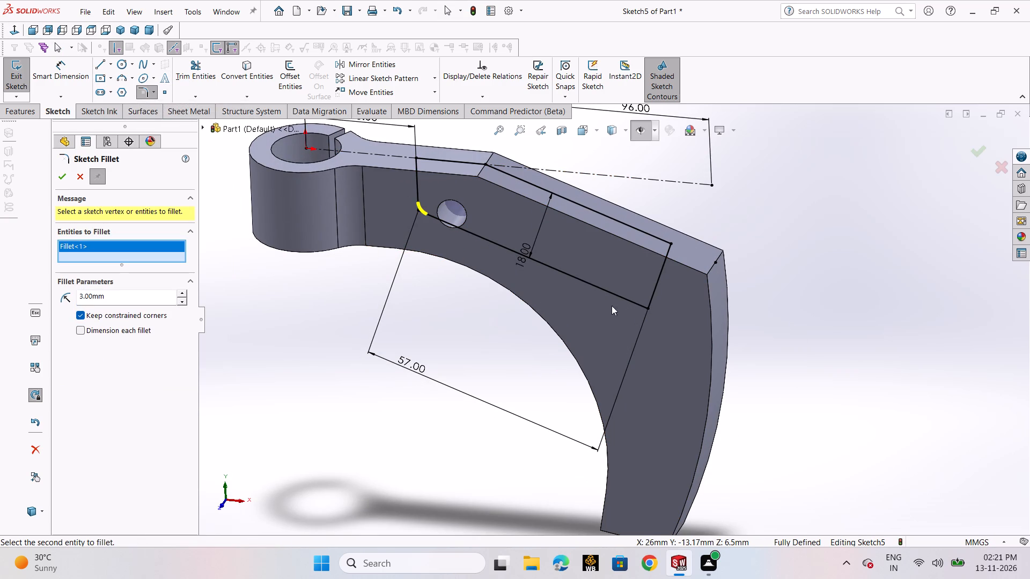
click(648, 309)
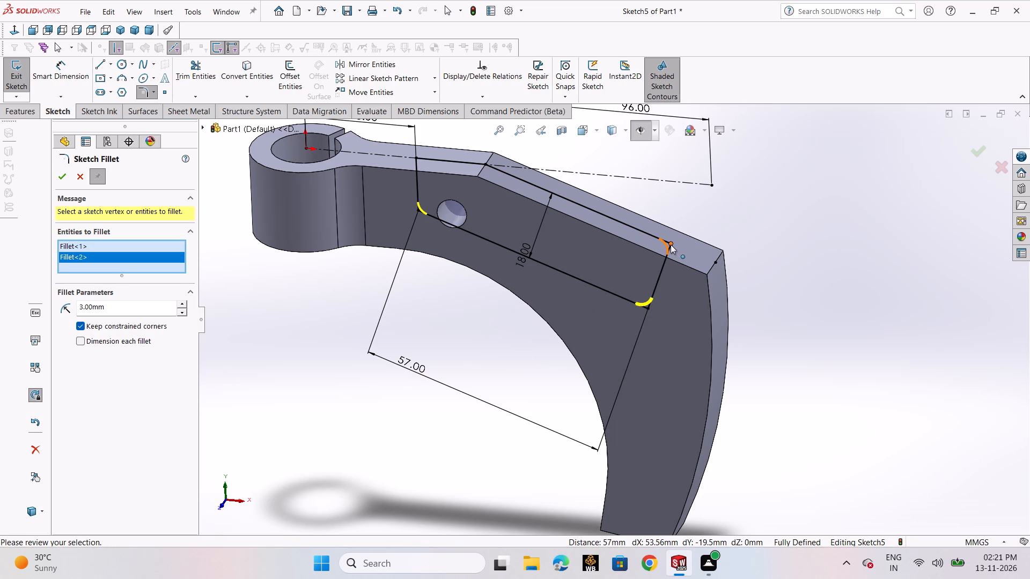
click(671, 244)
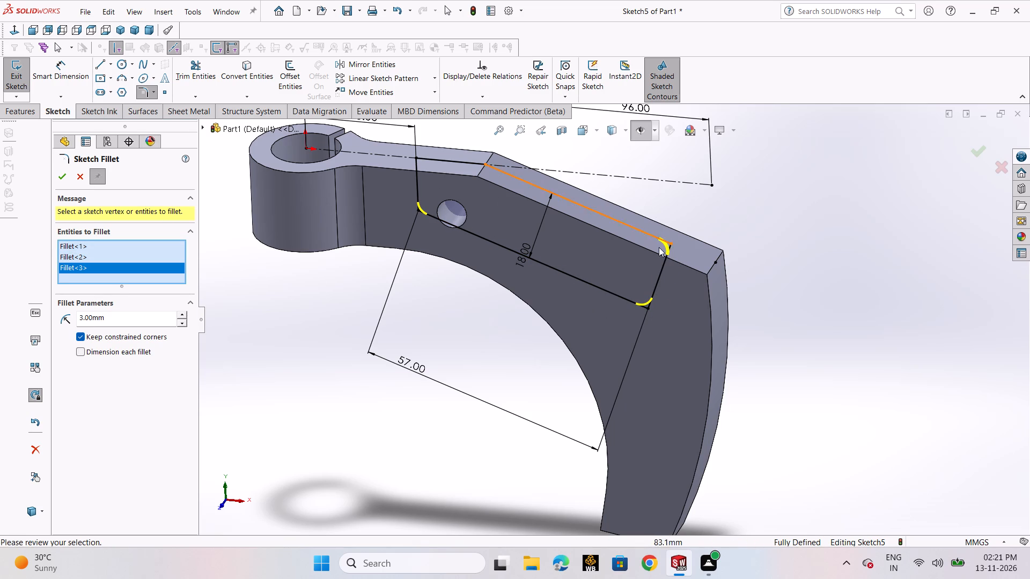
right_click(87, 268)
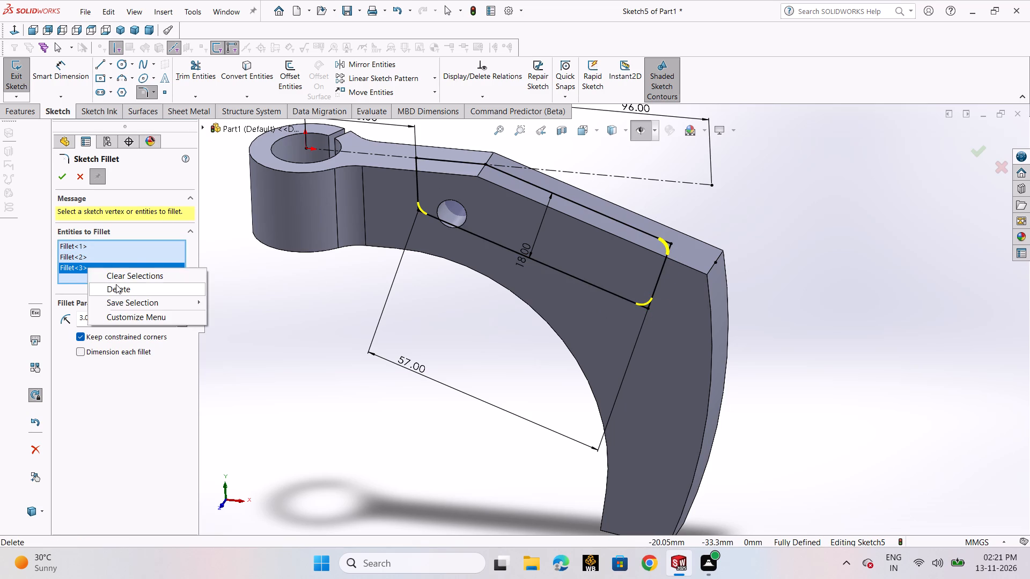
click(116, 284)
scroll(763, 325, up, 1)
middle_drag(769, 340, 765, 307)
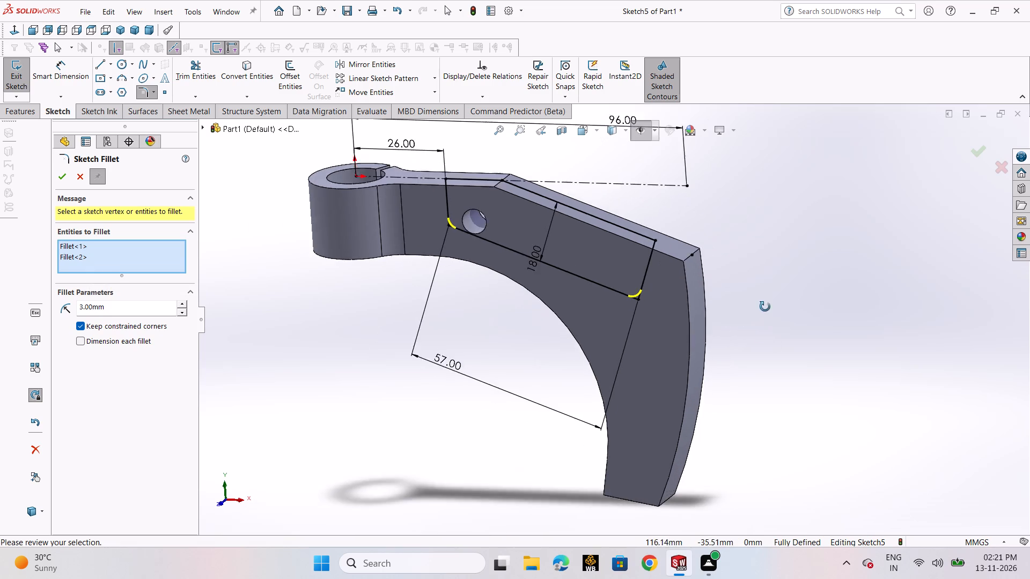
middle_drag(765, 307, 774, 262)
click(62, 176)
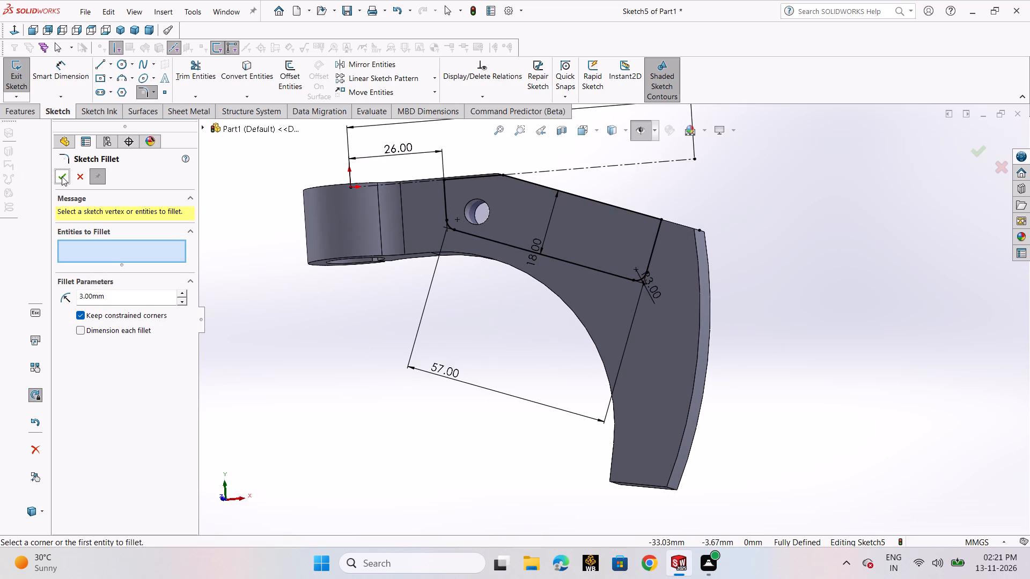
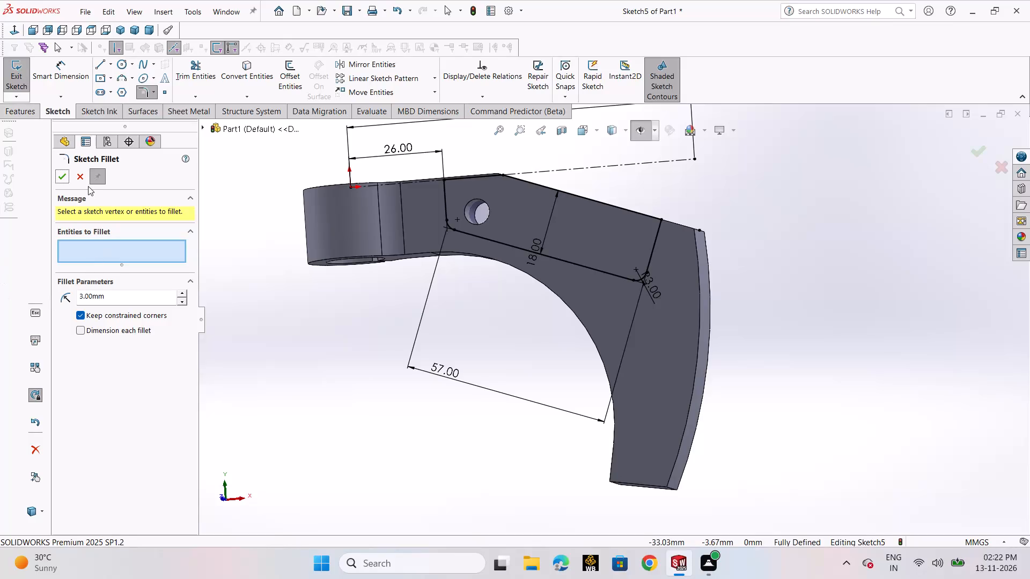
Cut-extrude the closed, filleted profile on the arm 8 mm with the Mid Plane end condition.
click(65, 178)
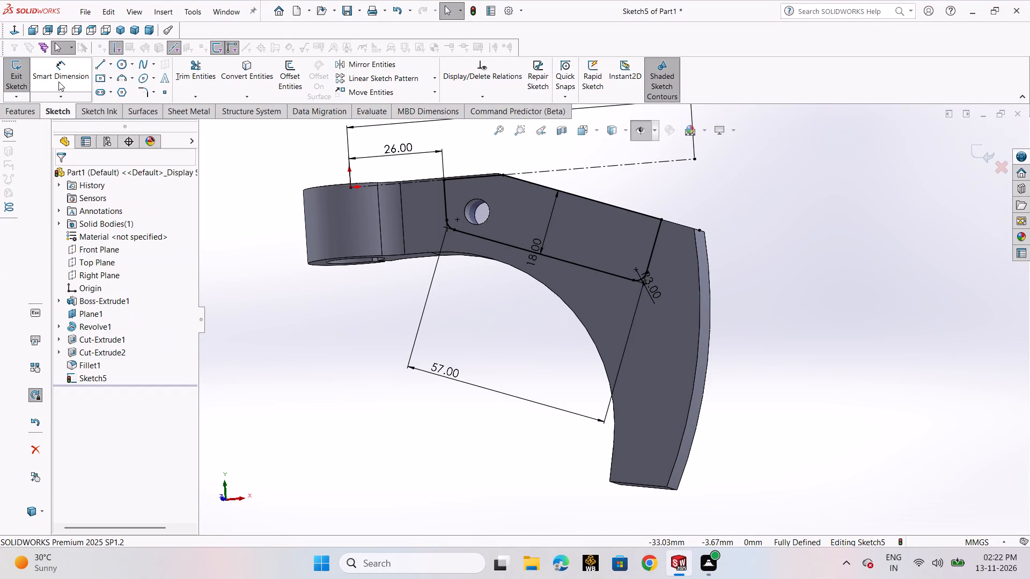
click(30, 108)
click(185, 81)
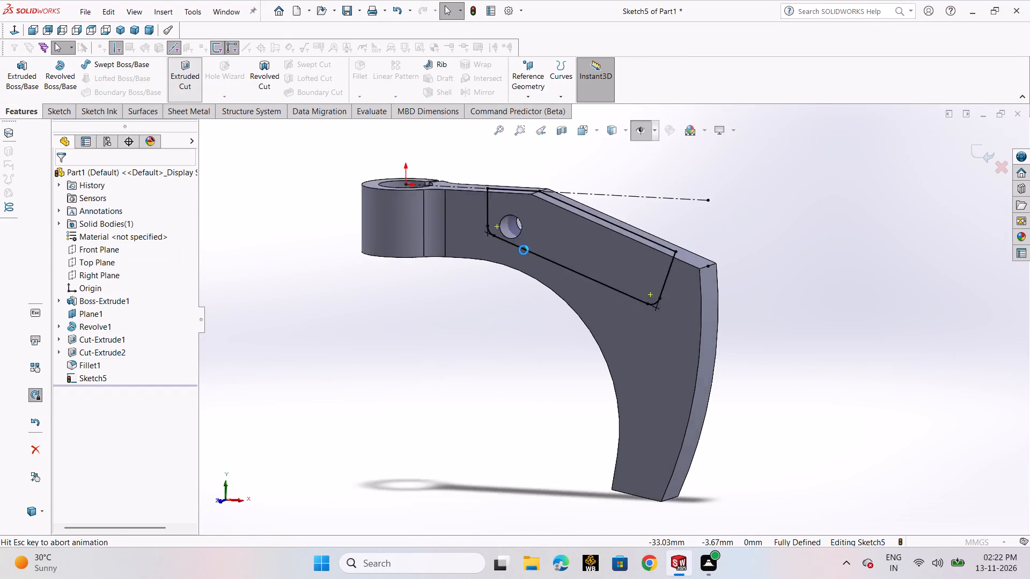
click(127, 253)
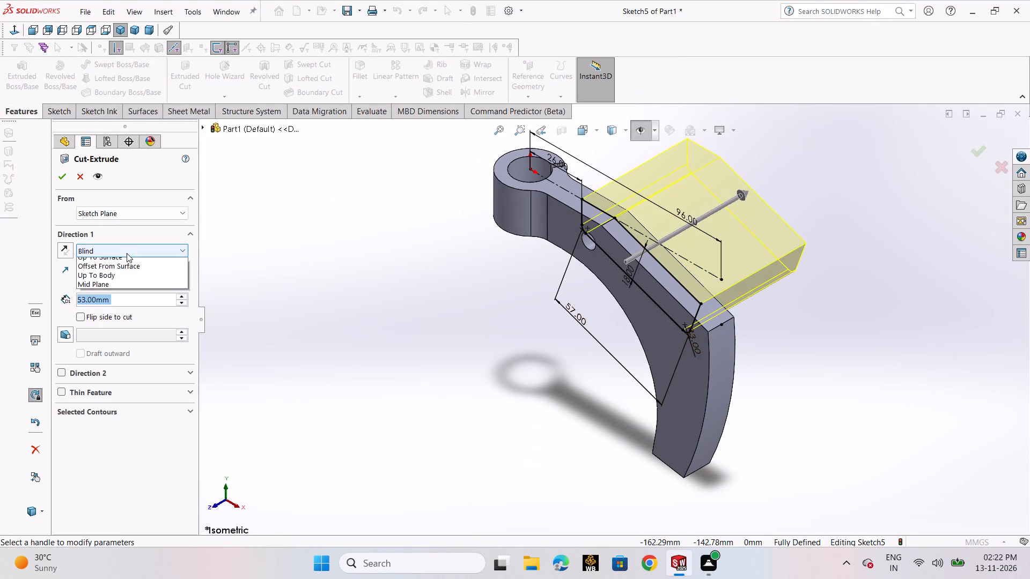
click(142, 337)
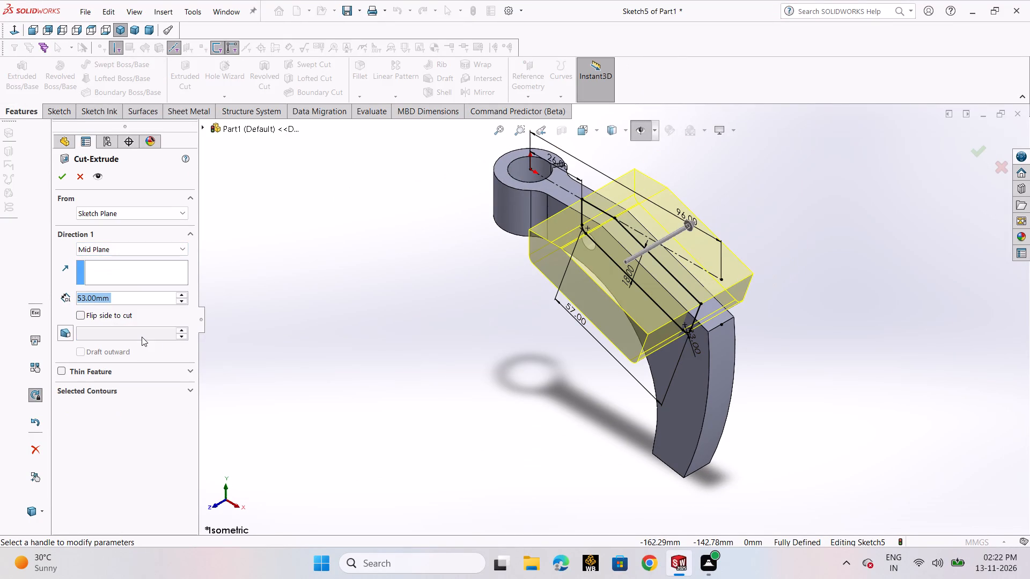
key(8)
key(Return)
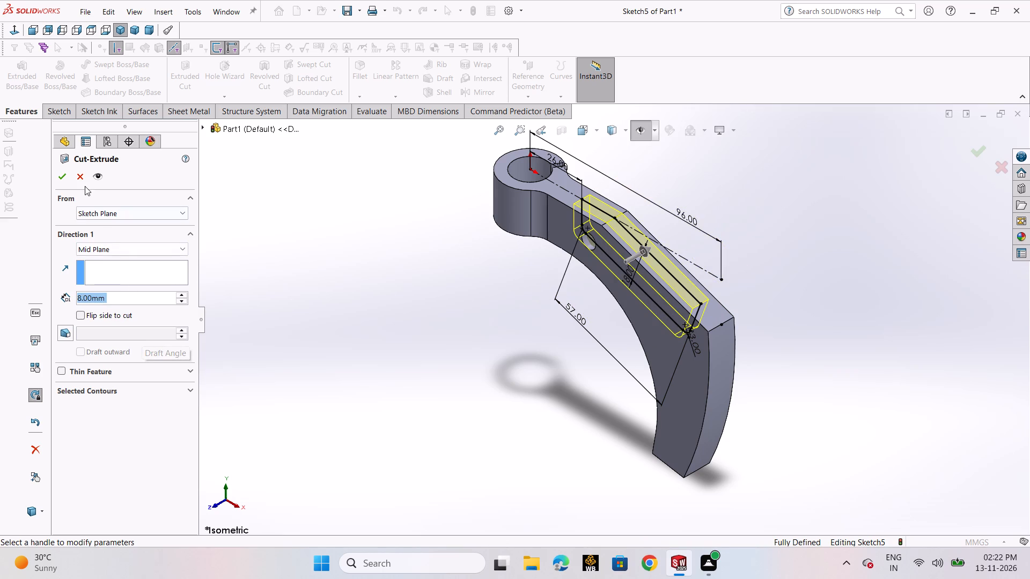
click(65, 175)
click(404, 352)
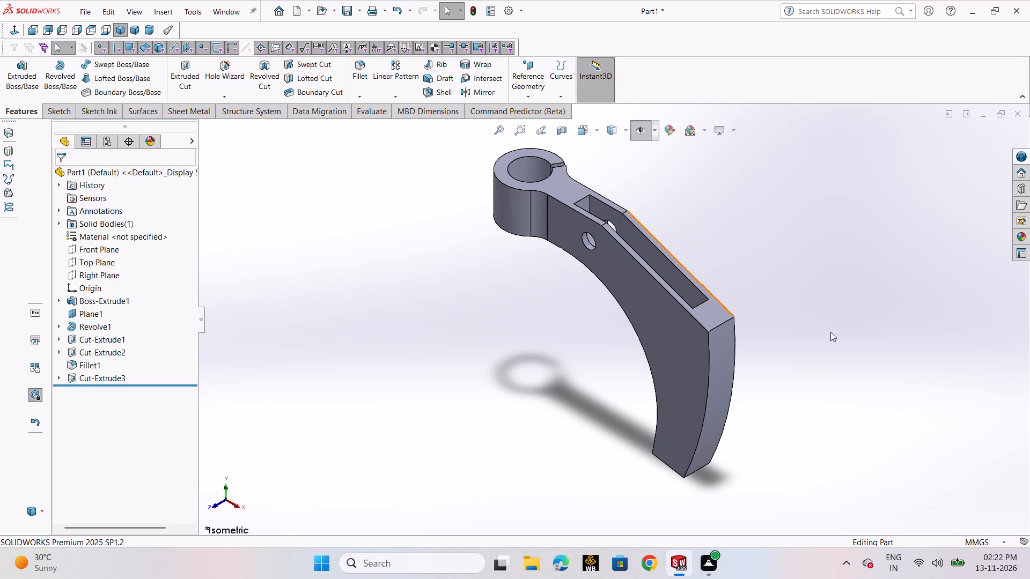
Apply a 3 mm fillet to the short edge where the arm's sloping top face meets its curved outer face.
middle_drag(786, 344, 784, 377)
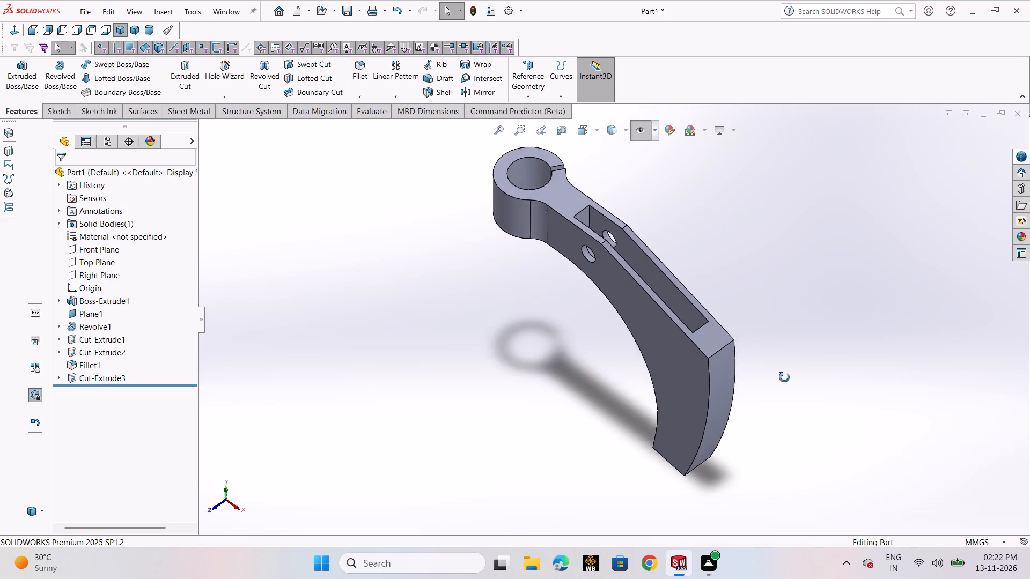
middle_drag(784, 377, 805, 333)
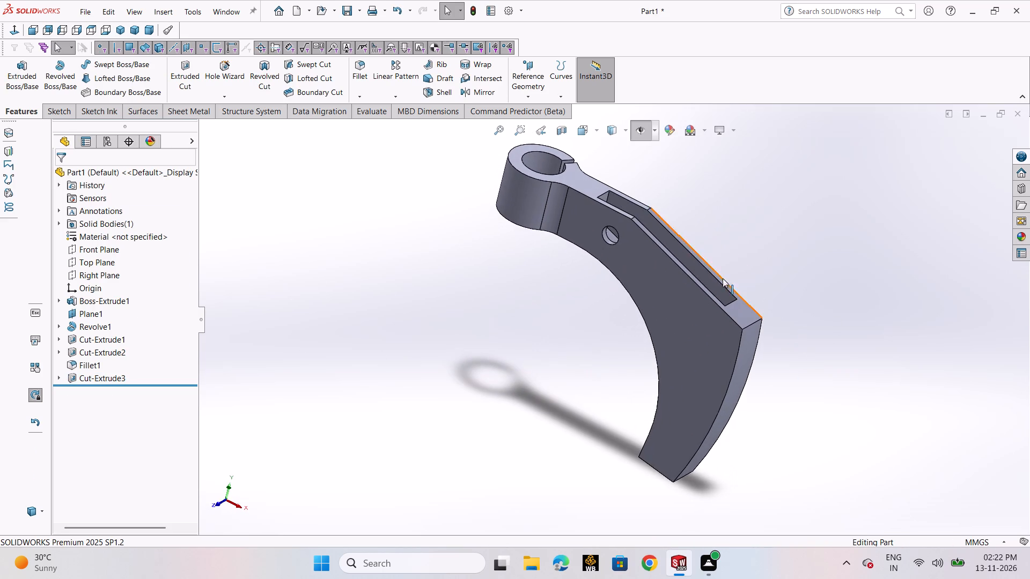
scroll(723, 278, down, 3)
scroll(798, 322, up, 1)
middle_drag(847, 368, 873, 271)
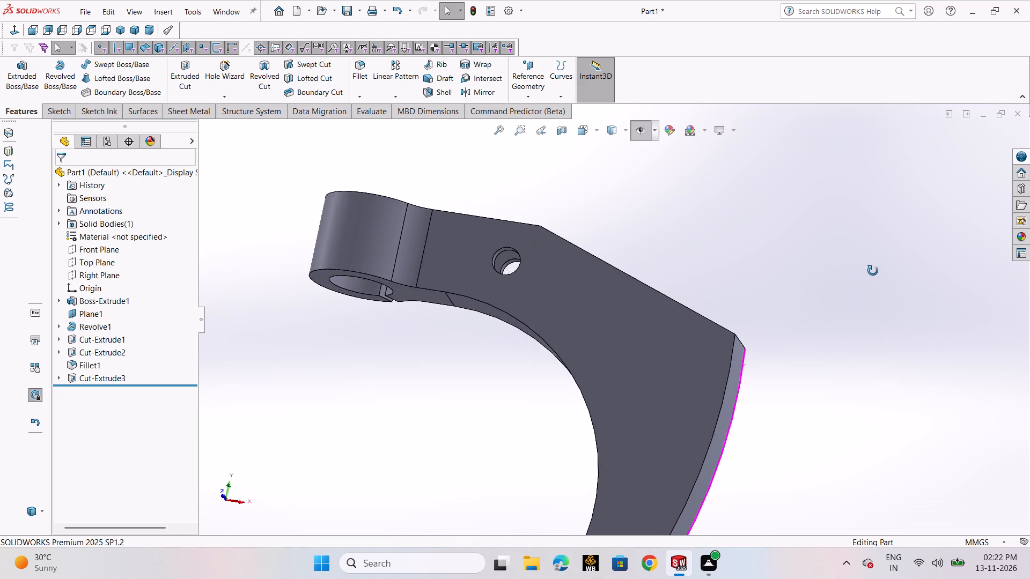
middle_drag(873, 271, 878, 342)
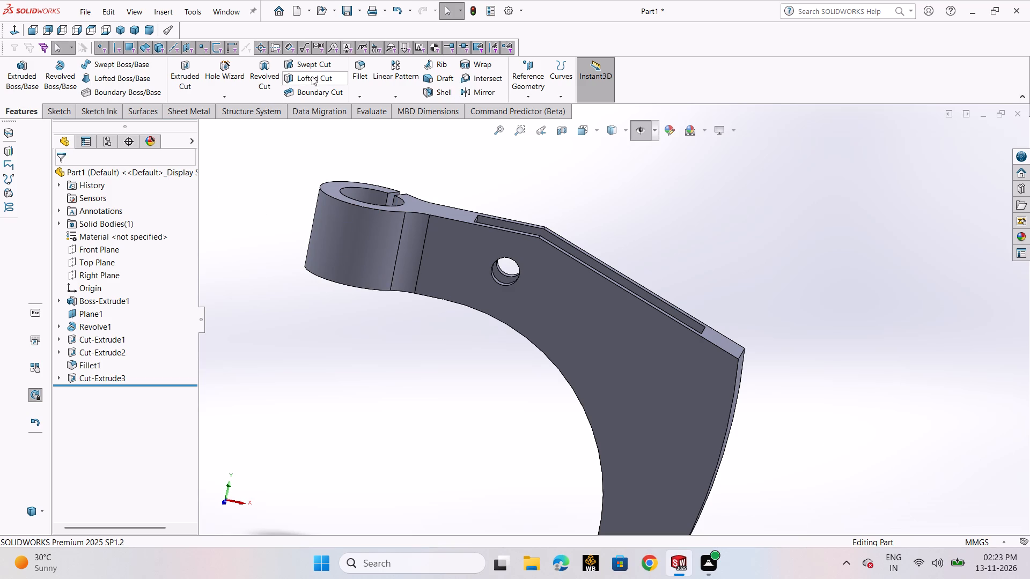
click(367, 75)
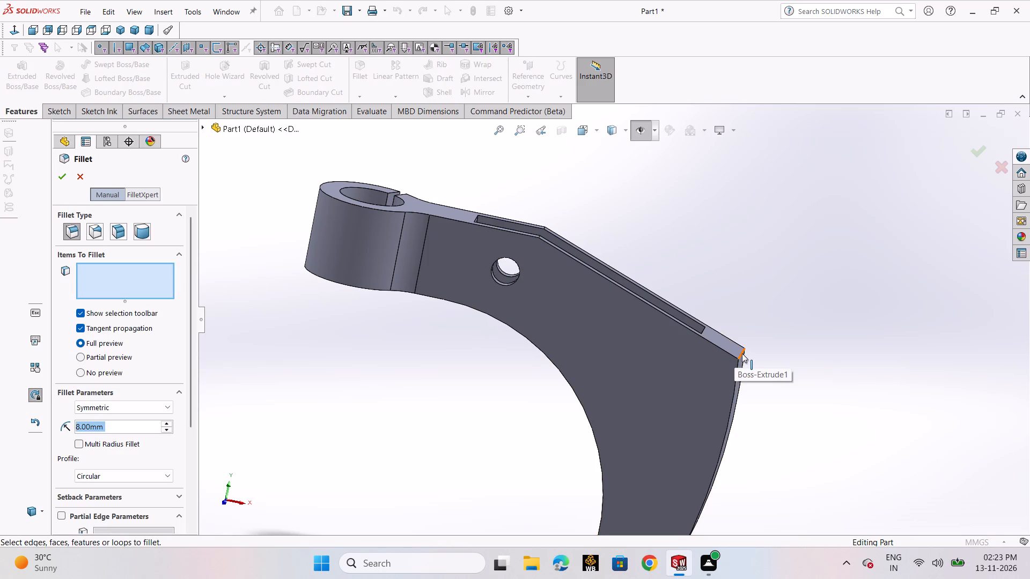
click(742, 353)
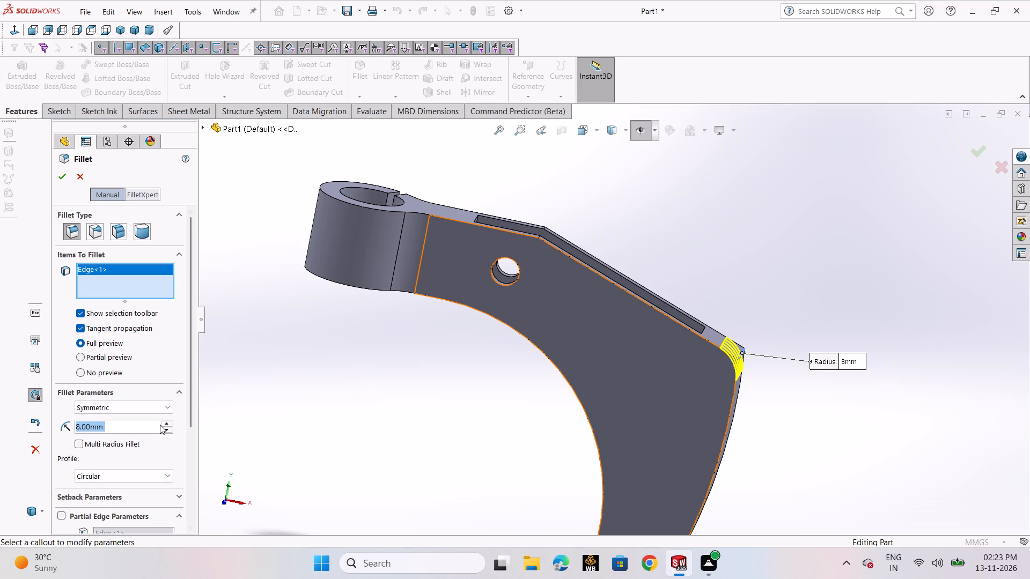
key(3)
key(Return)
click(56, 177)
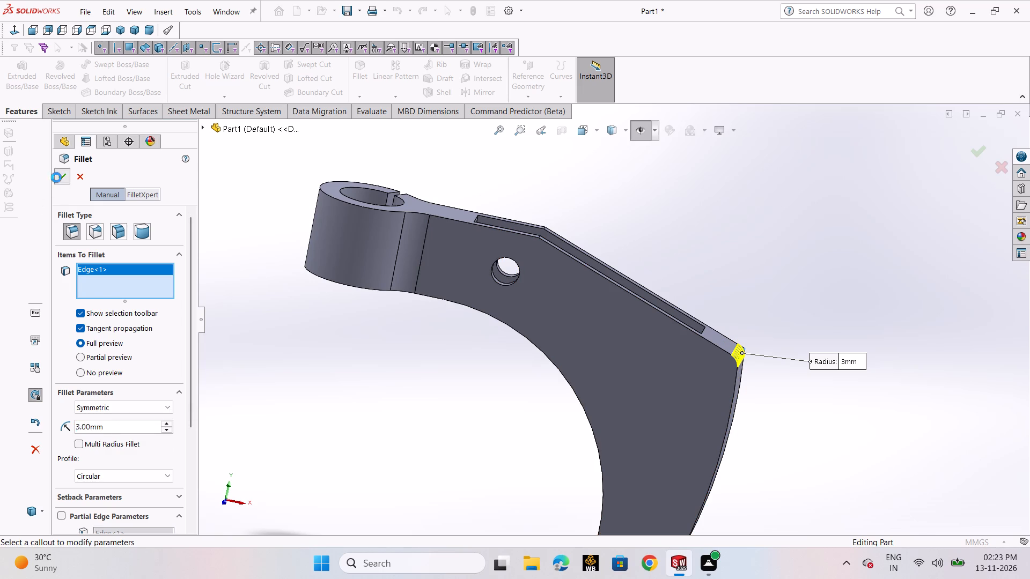
click(293, 464)
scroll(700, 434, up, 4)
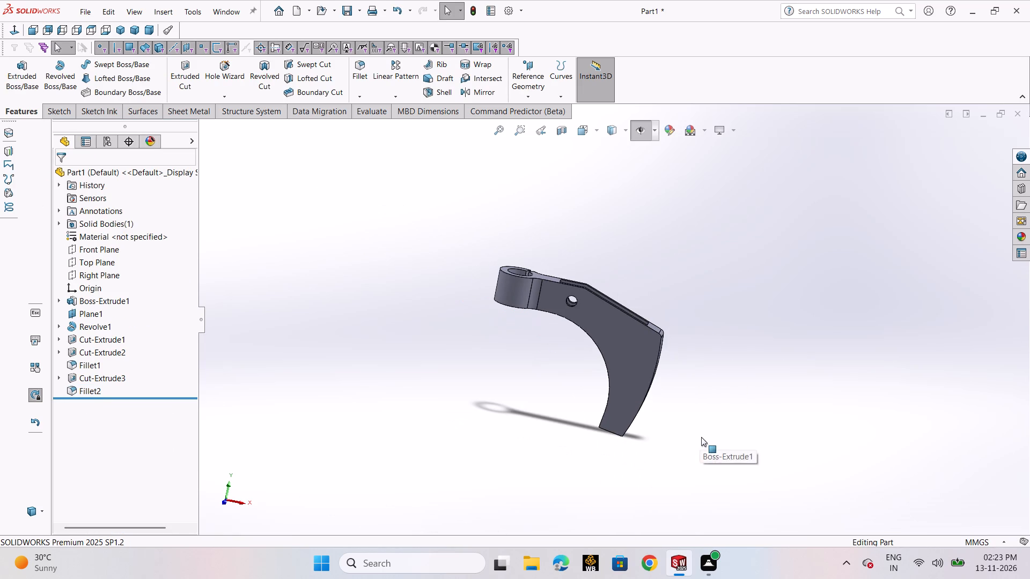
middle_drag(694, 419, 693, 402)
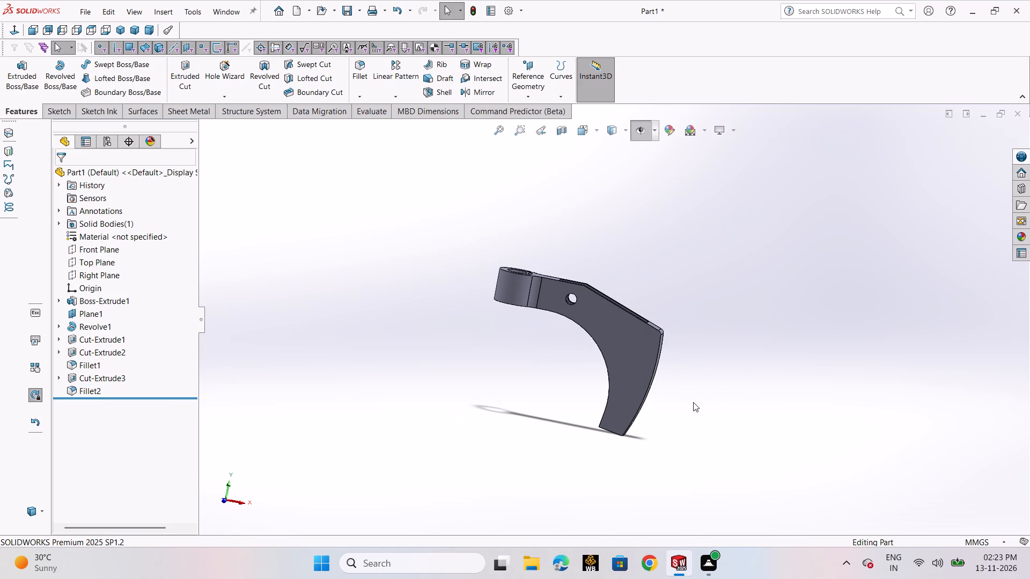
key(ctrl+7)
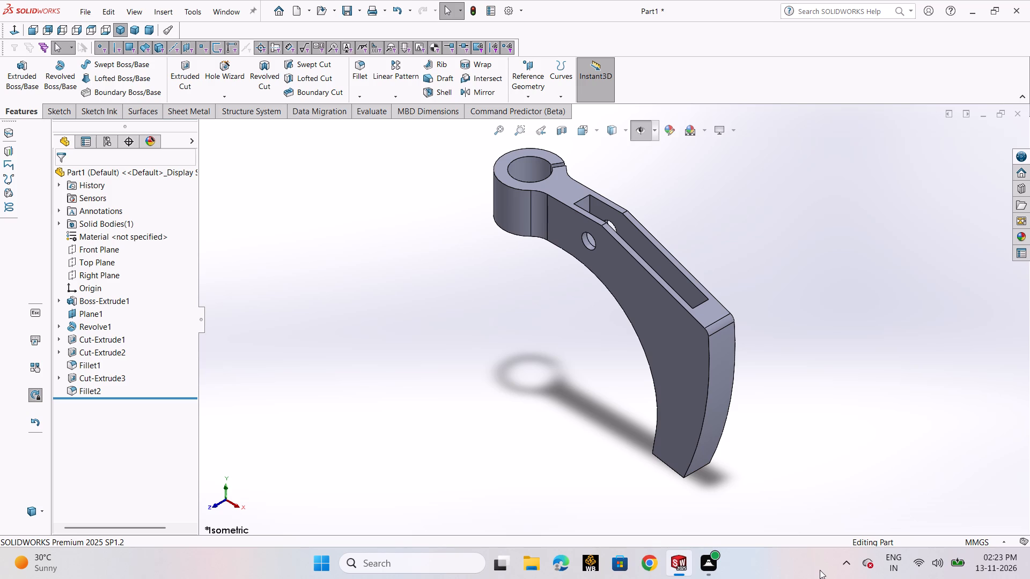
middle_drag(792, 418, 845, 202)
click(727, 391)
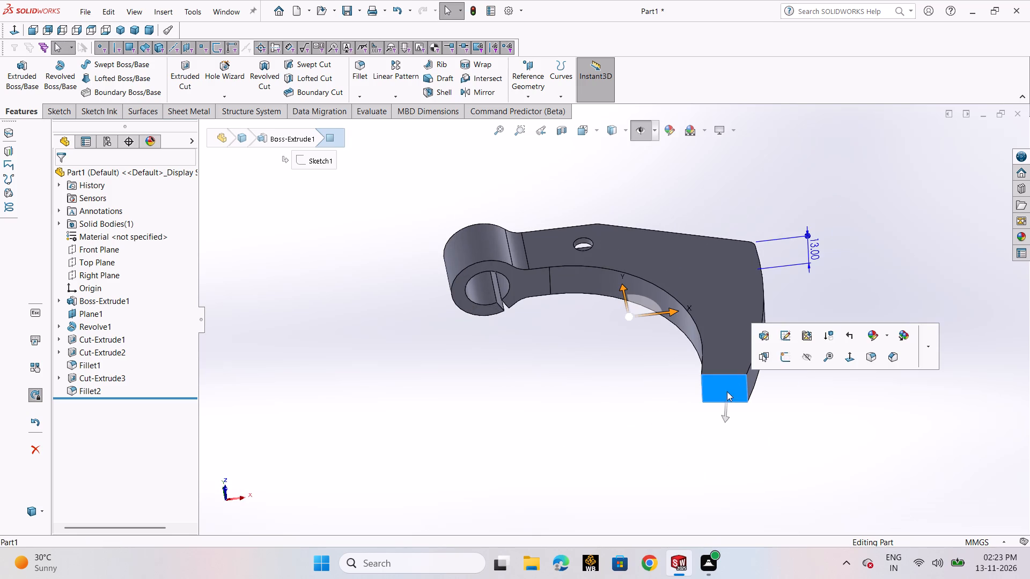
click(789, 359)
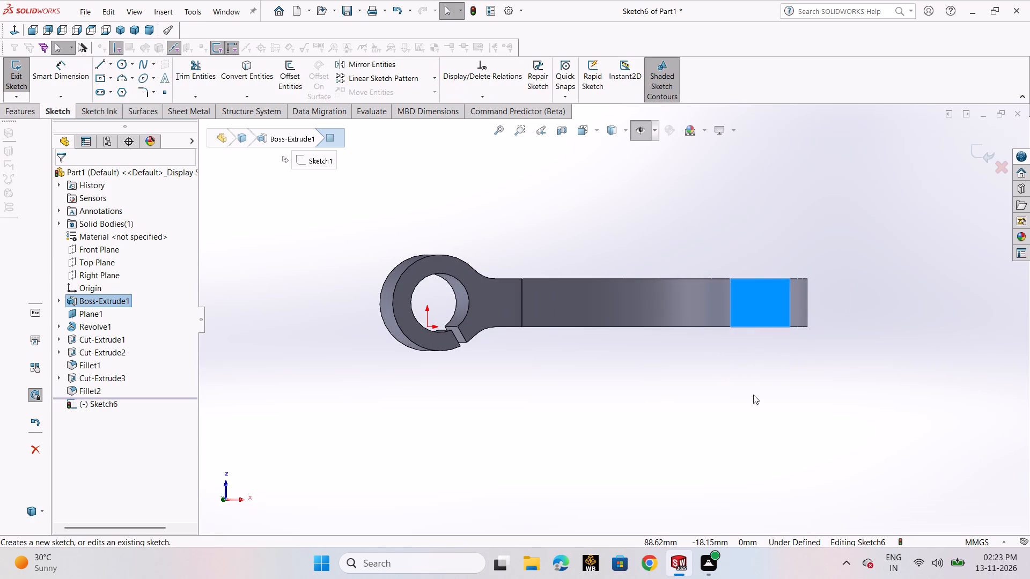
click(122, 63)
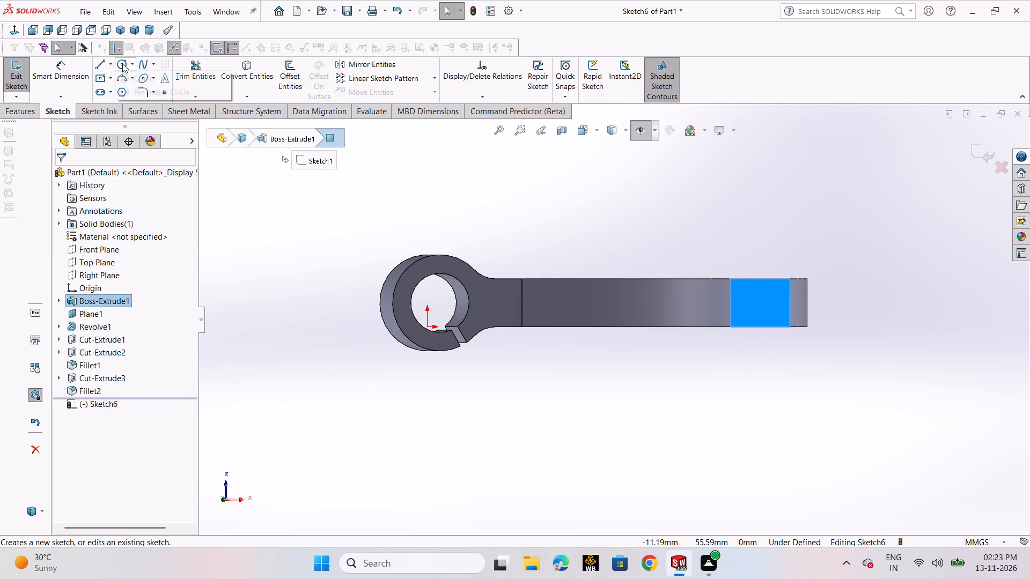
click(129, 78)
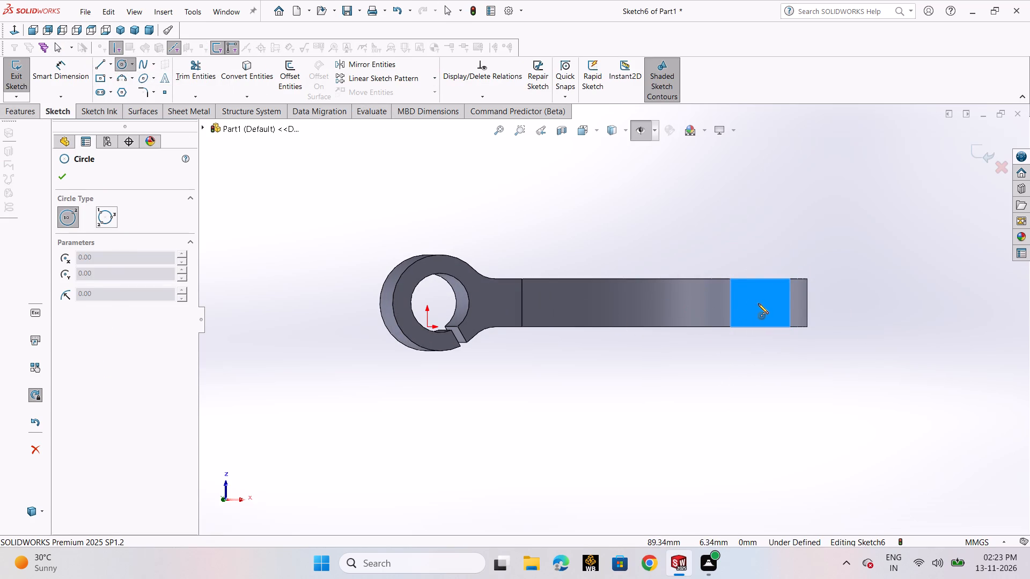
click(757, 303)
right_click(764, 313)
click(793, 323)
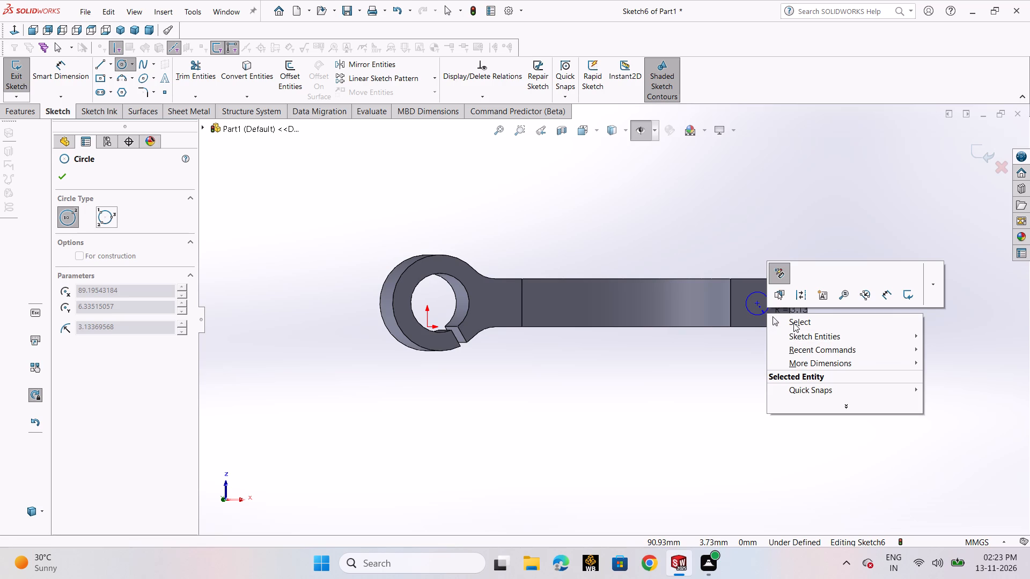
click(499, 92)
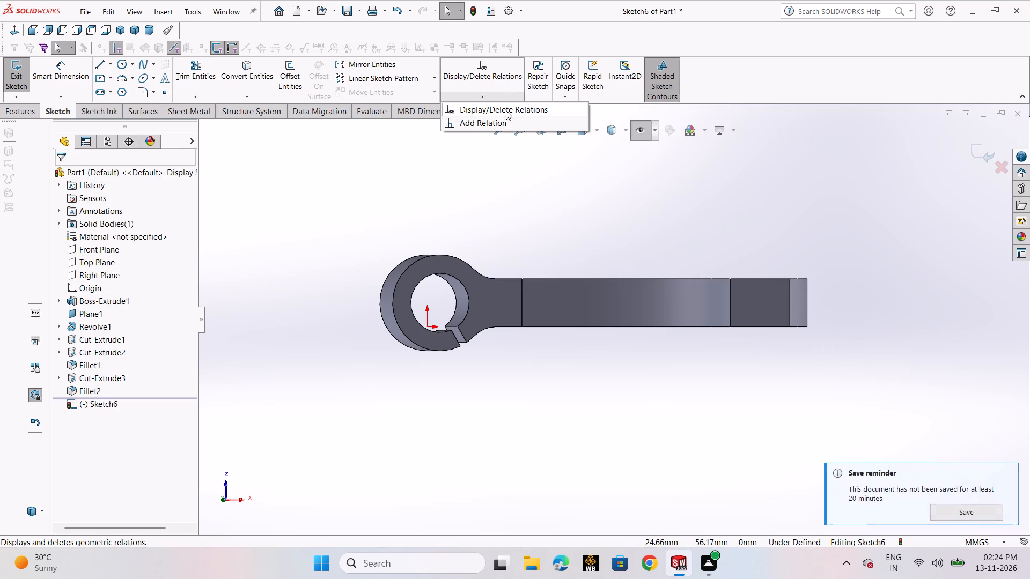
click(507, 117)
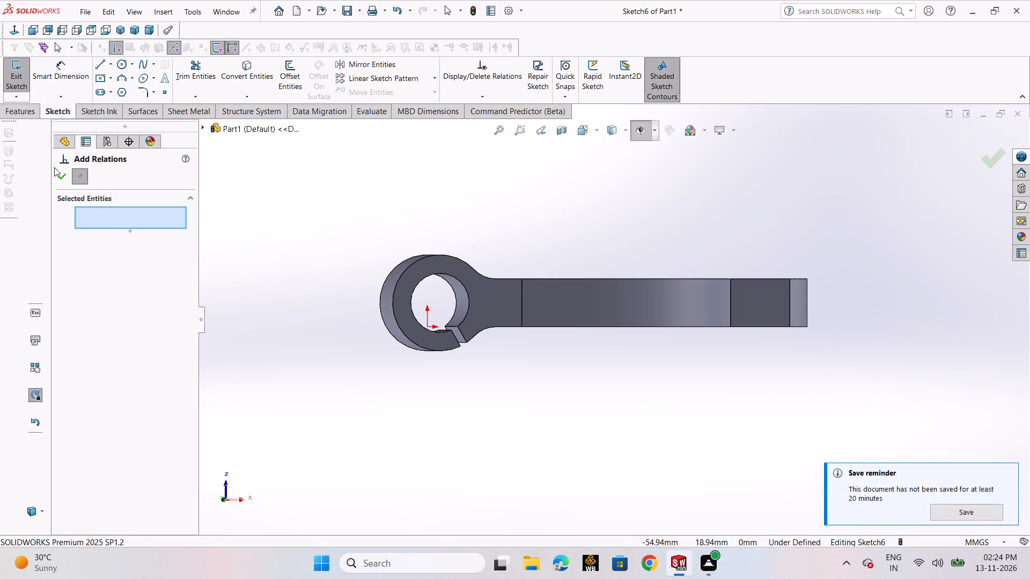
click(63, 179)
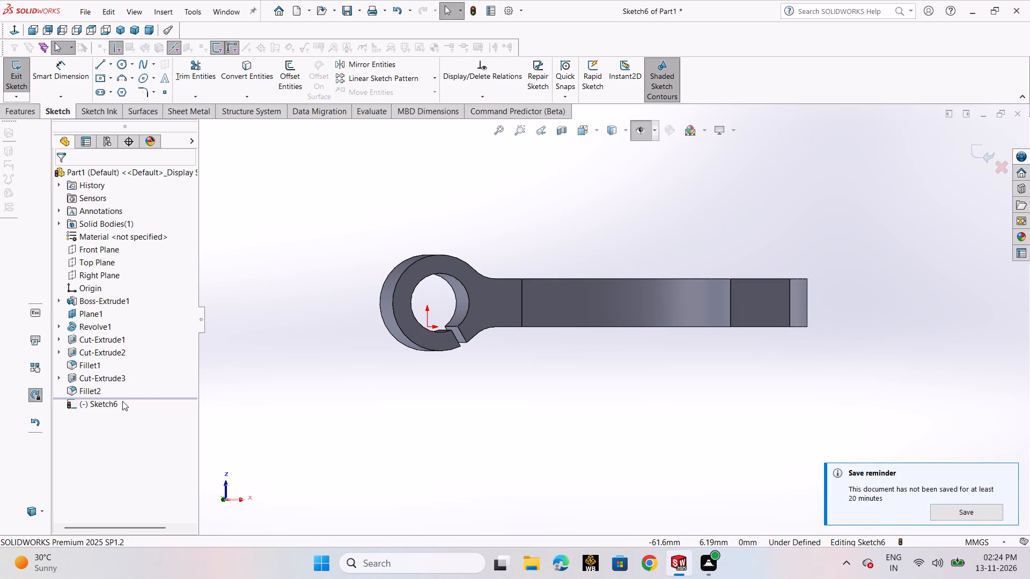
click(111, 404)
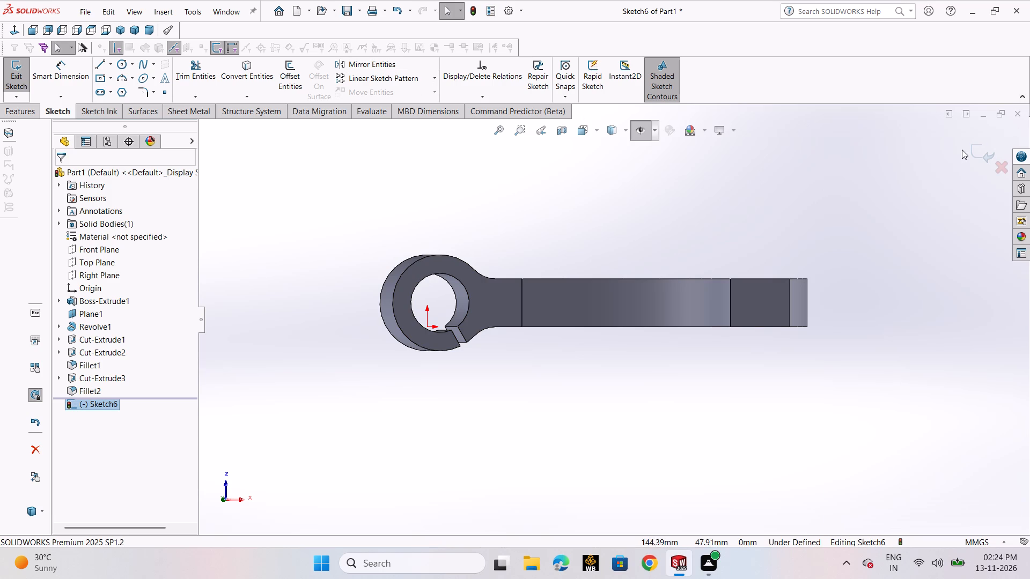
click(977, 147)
Start a sketch on the arm's flat lower end face and draw a circle of about 2.7 mm radius near its middle.
scroll(928, 228, up, 1)
middle_drag(869, 224, 866, 295)
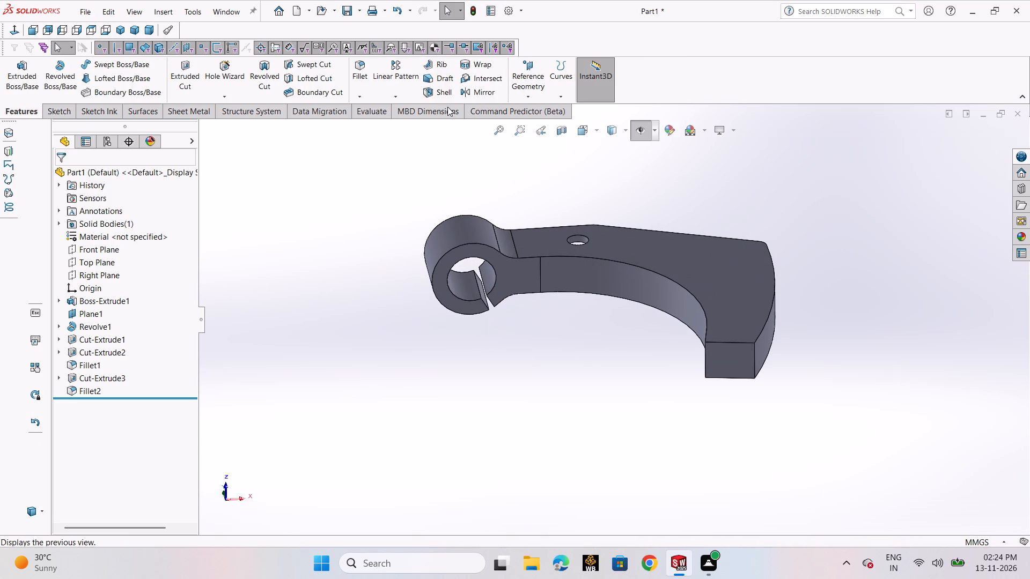
click(716, 362)
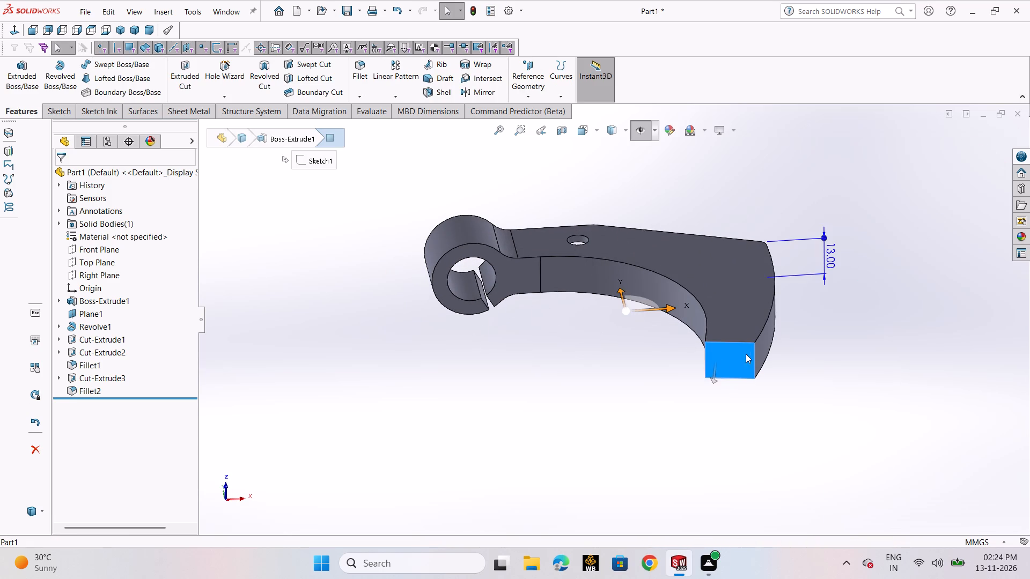
click(768, 333)
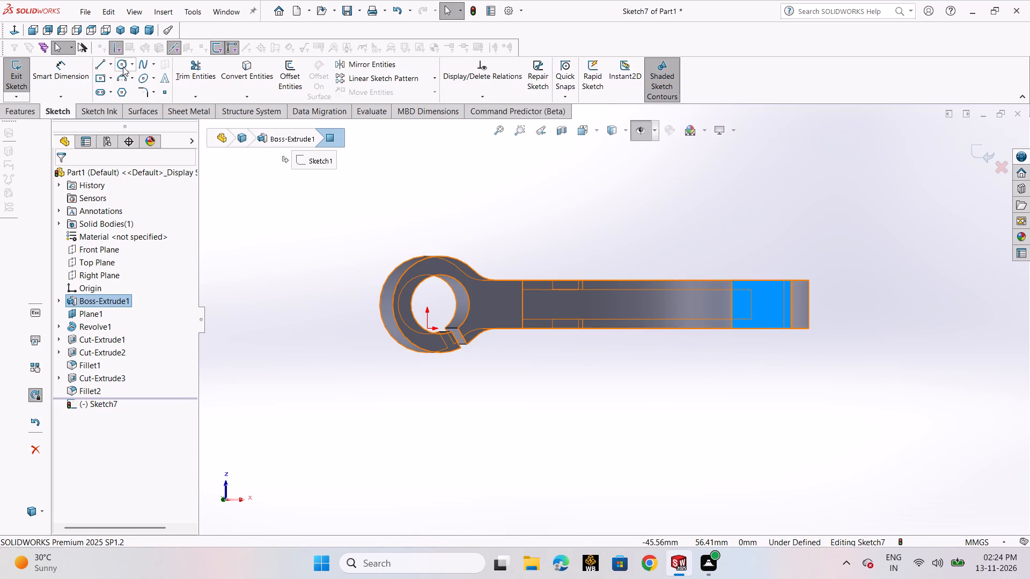
click(123, 66)
click(130, 77)
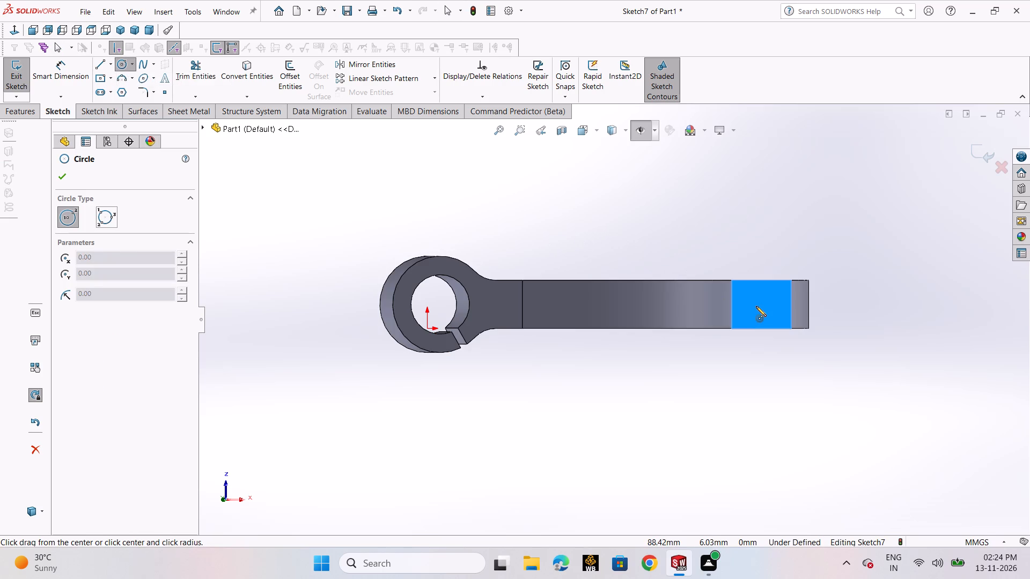
click(756, 306)
click(764, 312)
right_click(764, 312)
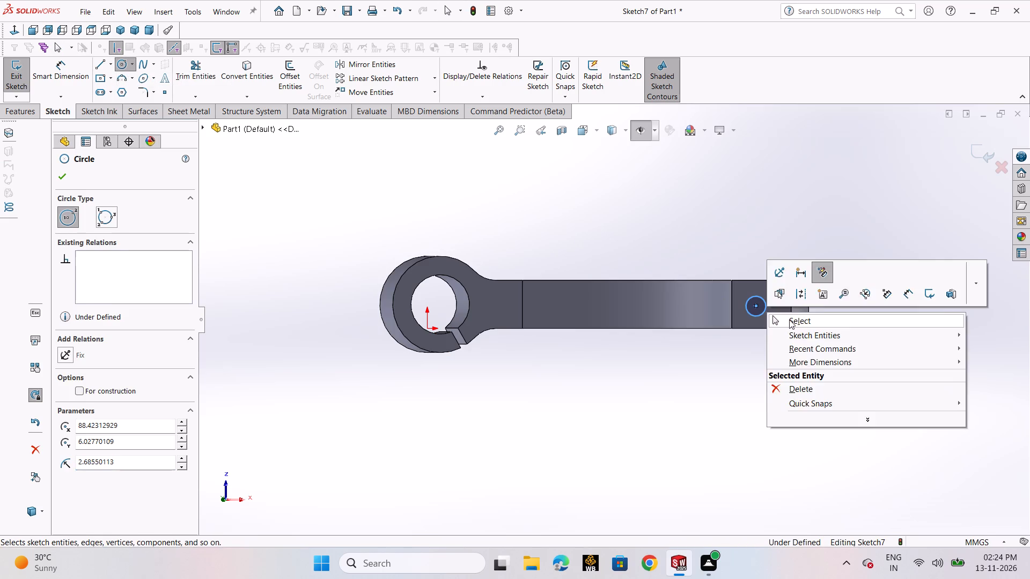
click(789, 320)
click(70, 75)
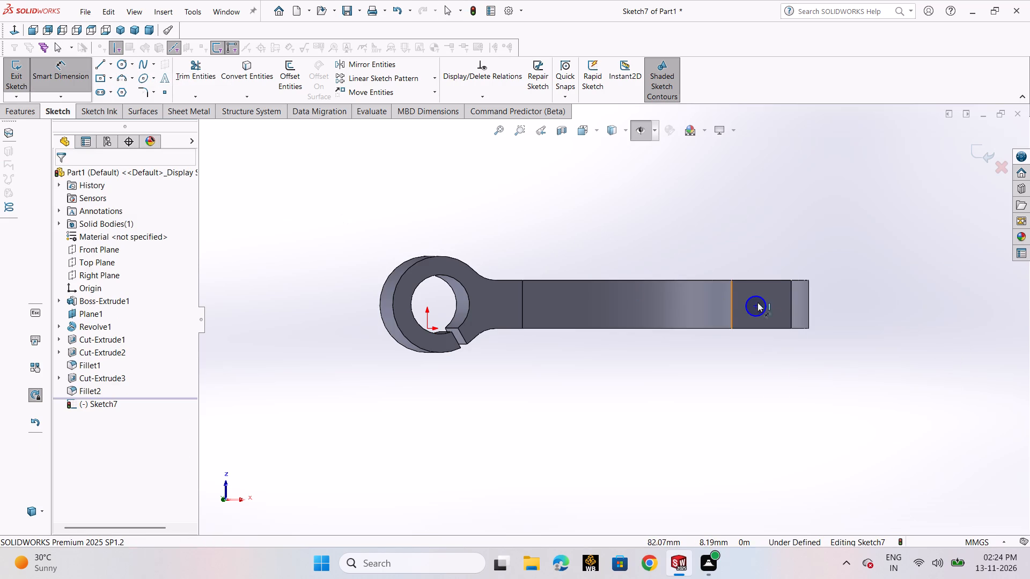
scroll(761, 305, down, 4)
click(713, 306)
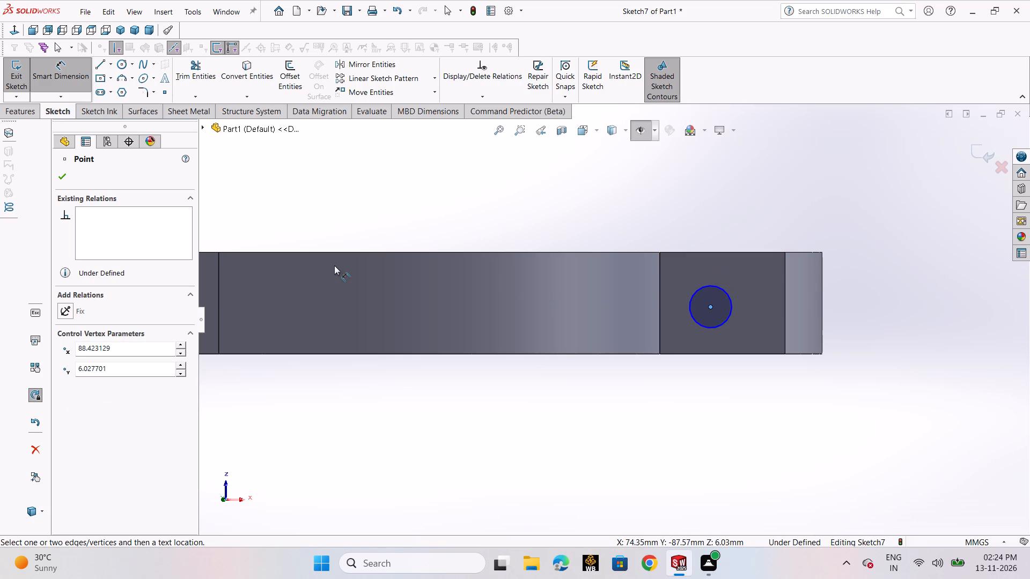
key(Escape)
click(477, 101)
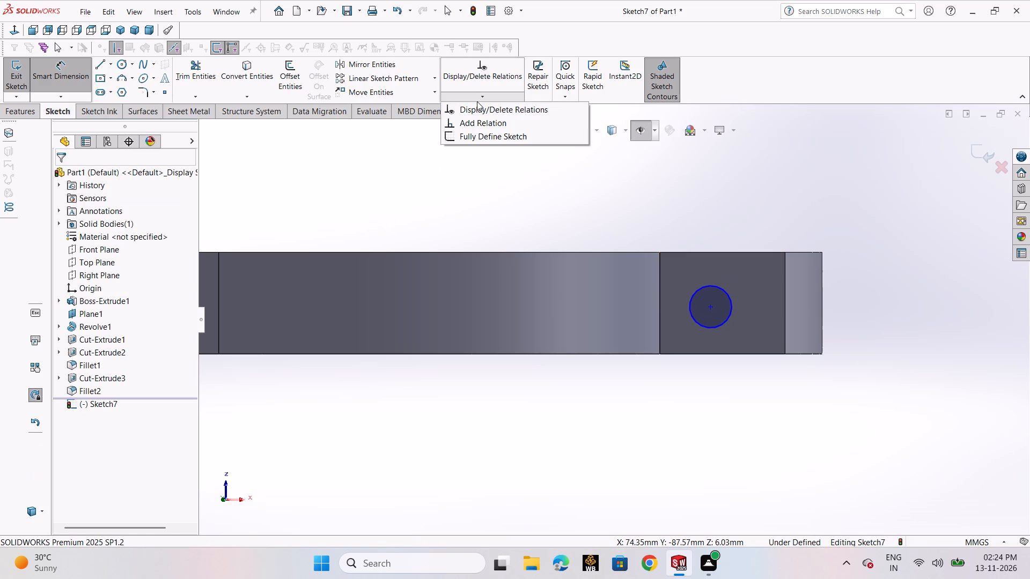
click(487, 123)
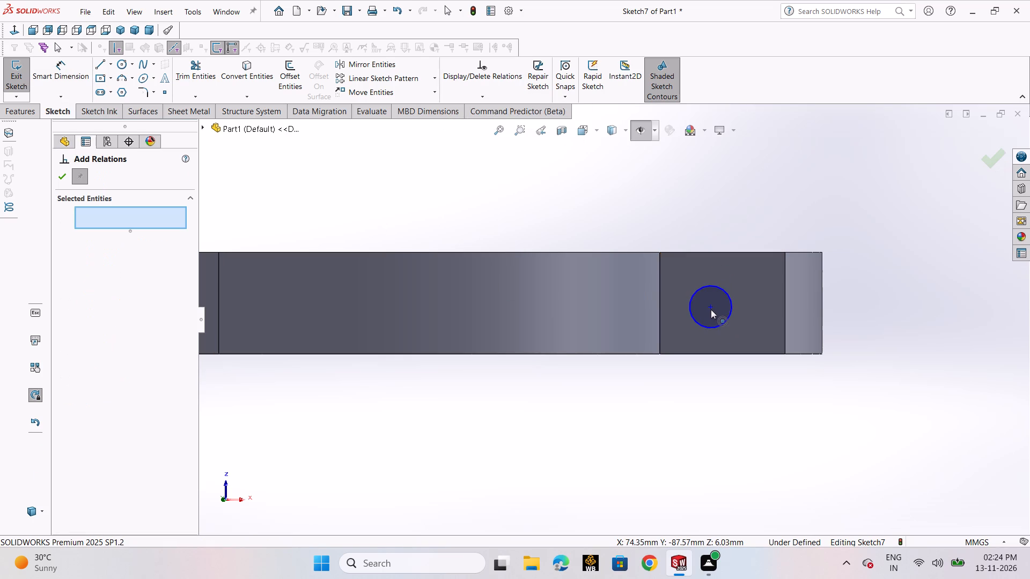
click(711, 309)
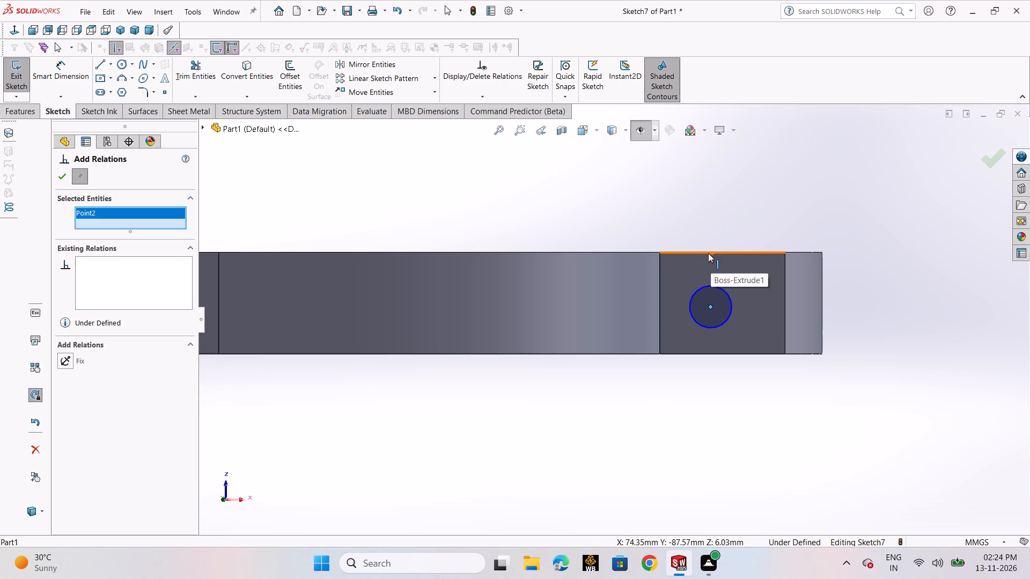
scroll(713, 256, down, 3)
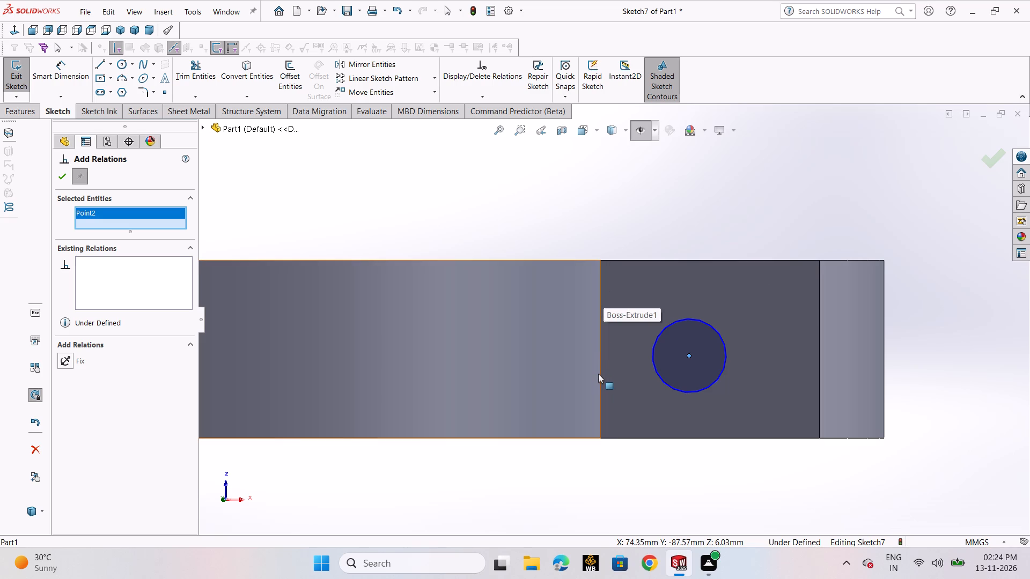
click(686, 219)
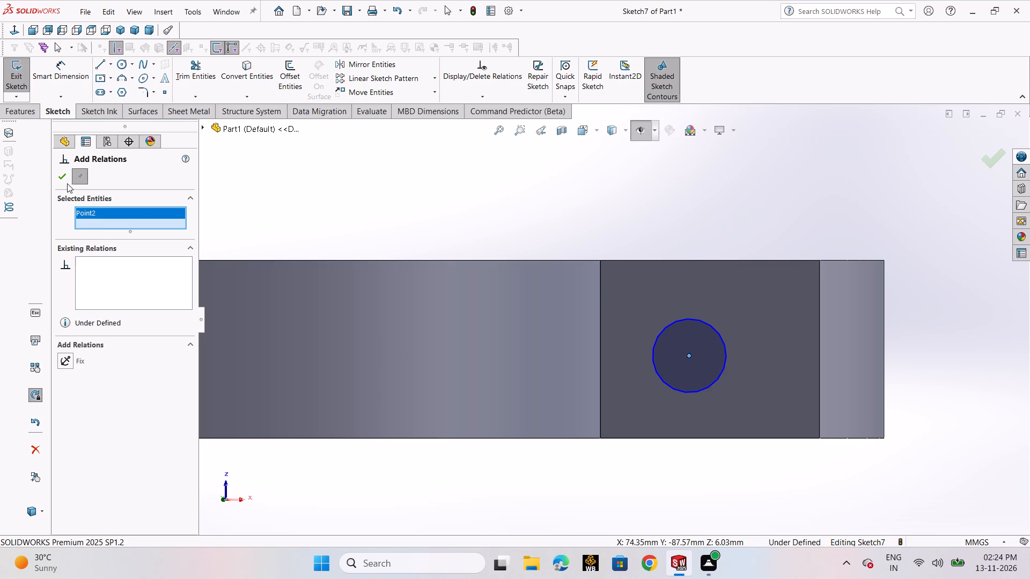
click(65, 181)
Delete the circle from the arm's flat lower end face and leave the emptied sketch.
scroll(708, 224, up, 1)
middle_drag(708, 224, 707, 247)
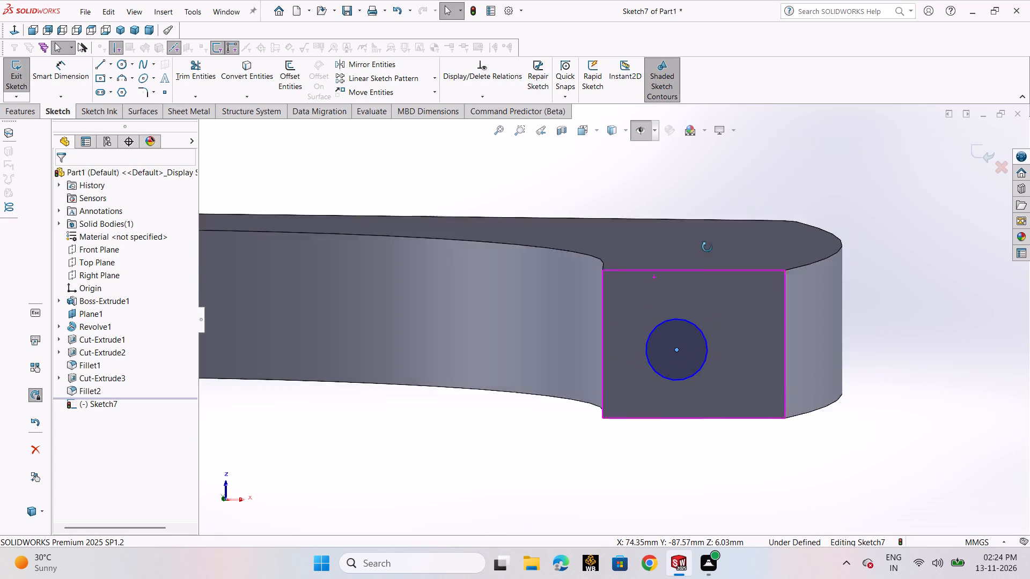
middle_drag(707, 247, 708, 263)
click(696, 444)
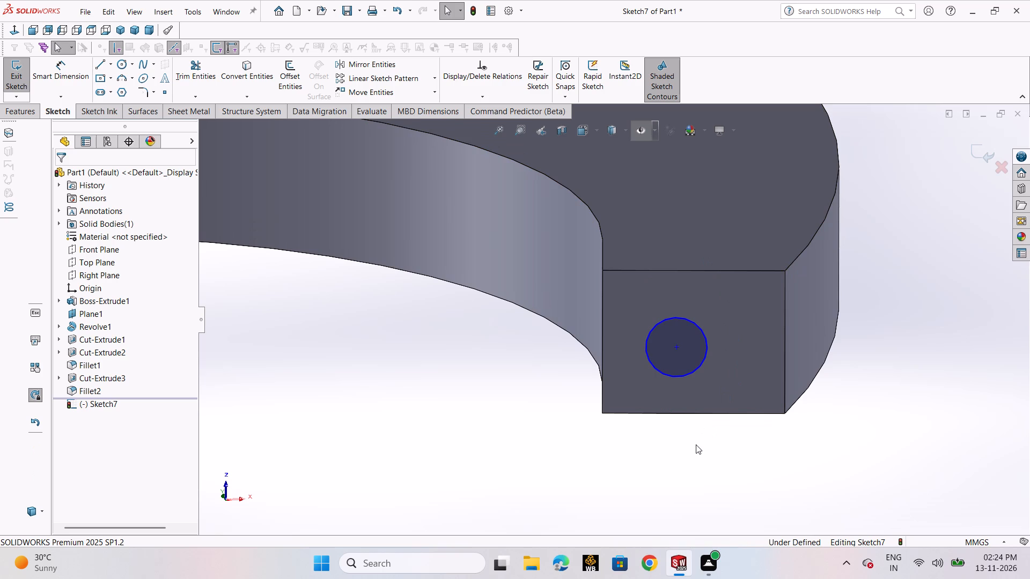
scroll(790, 289, up, 3)
middle_drag(801, 256, 810, 339)
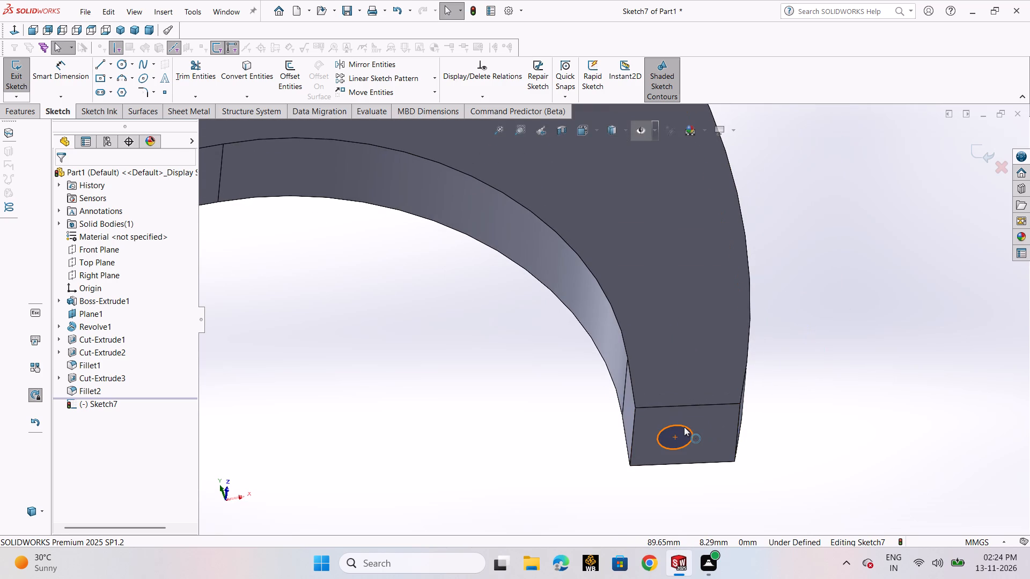
click(684, 427)
key(Delete)
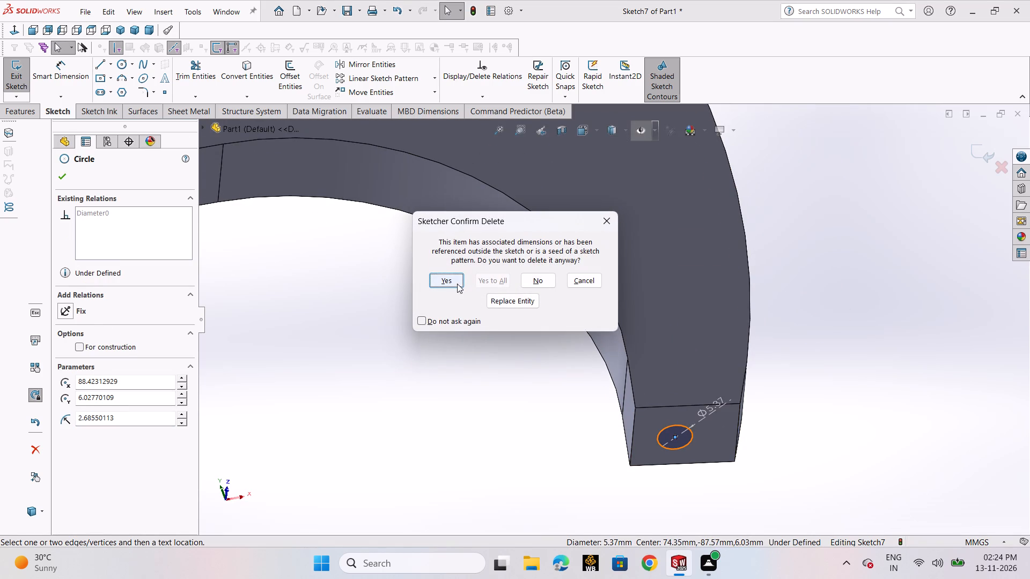
click(457, 284)
scroll(521, 341, up, 4)
middle_drag(545, 317, 549, 407)
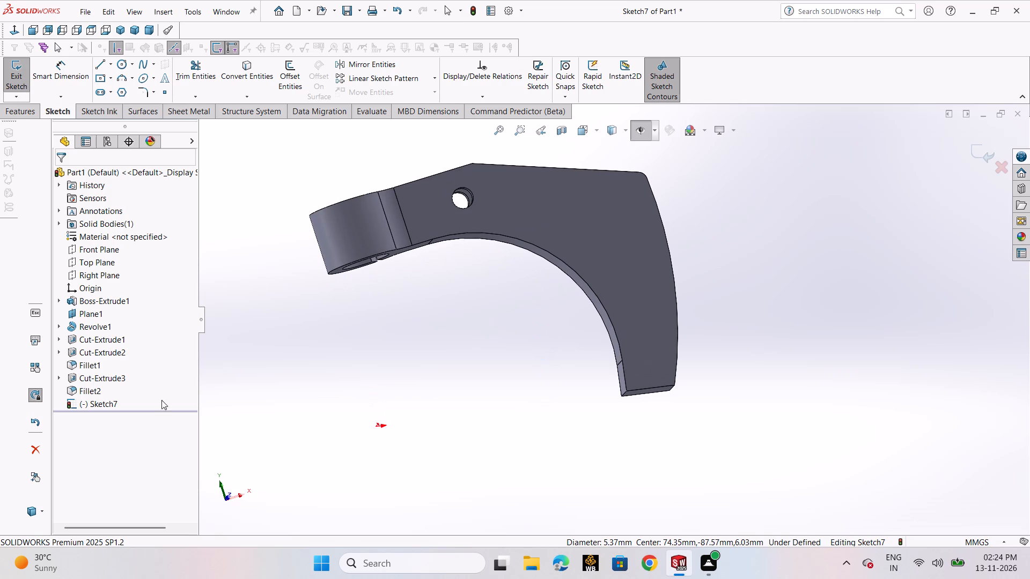
click(97, 315)
click(113, 297)
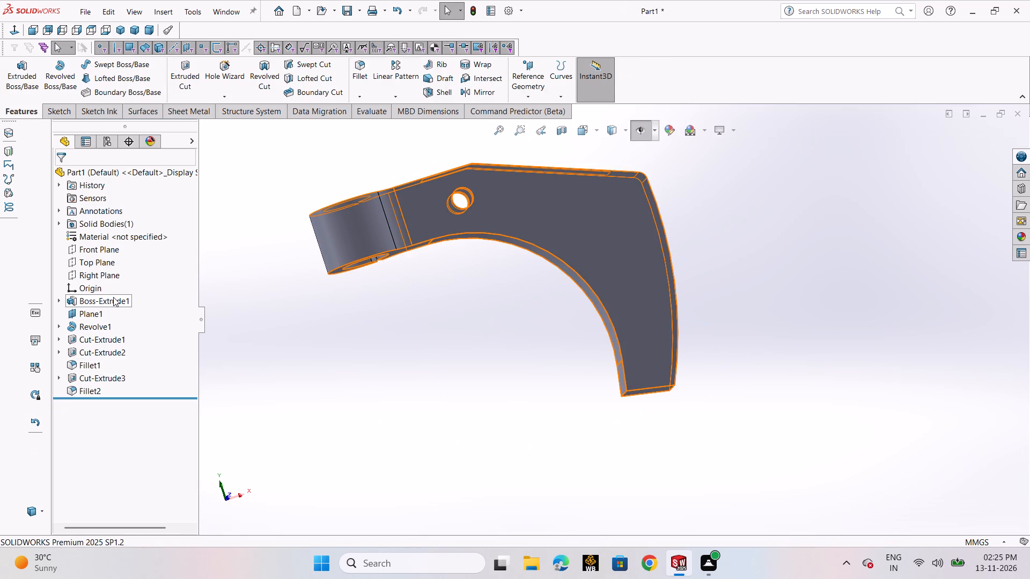
click(477, 390)
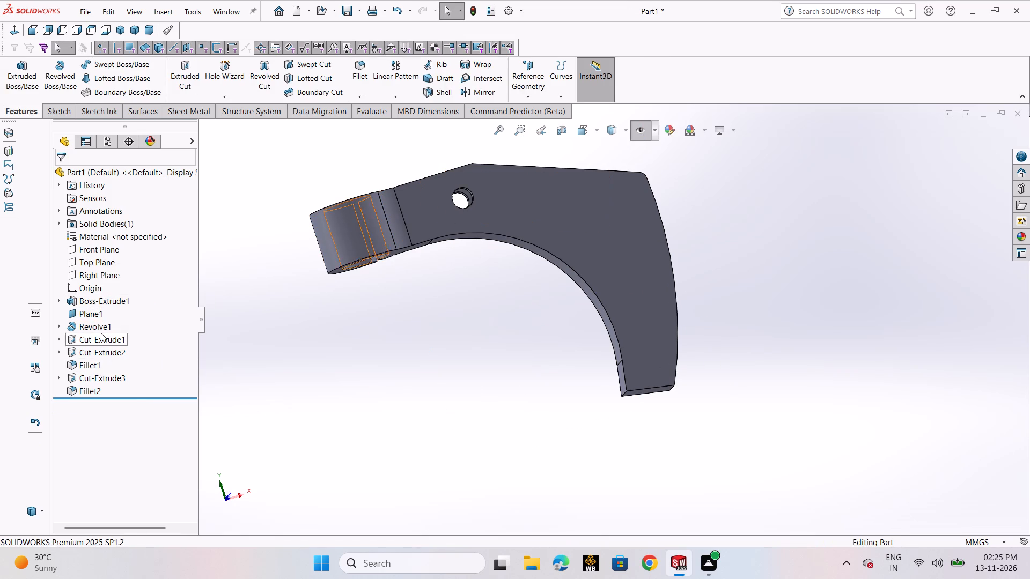
Start a sketch on Plane1 and apply a planar section view of the bracket along that plane.
click(100, 317)
click(112, 304)
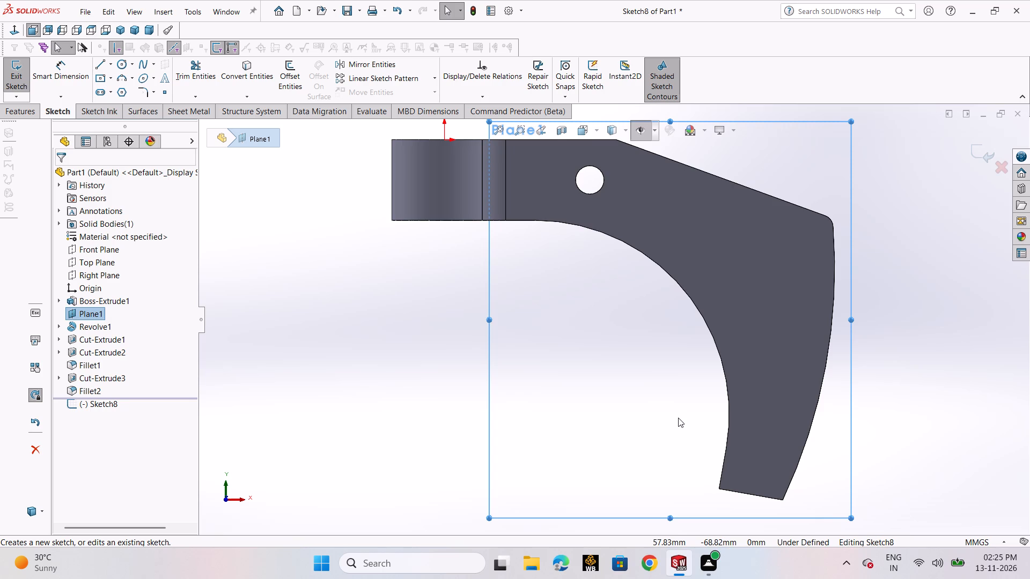
click(564, 136)
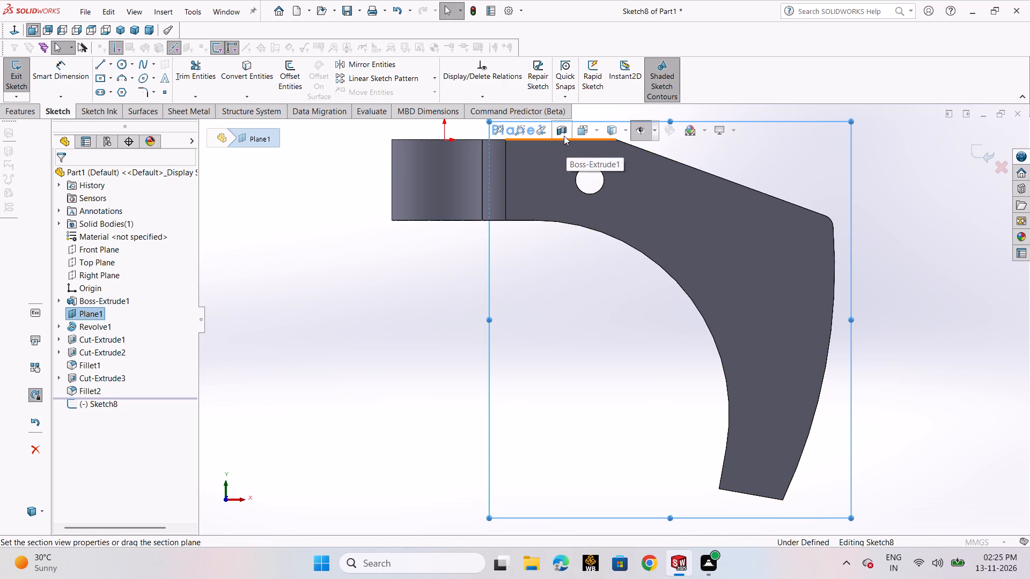
click(298, 282)
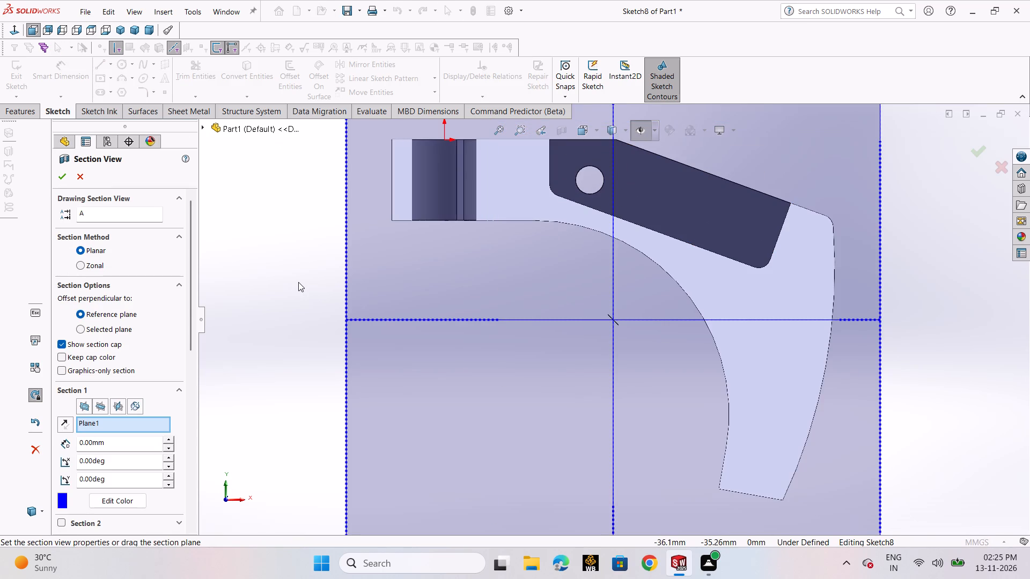
click(67, 180)
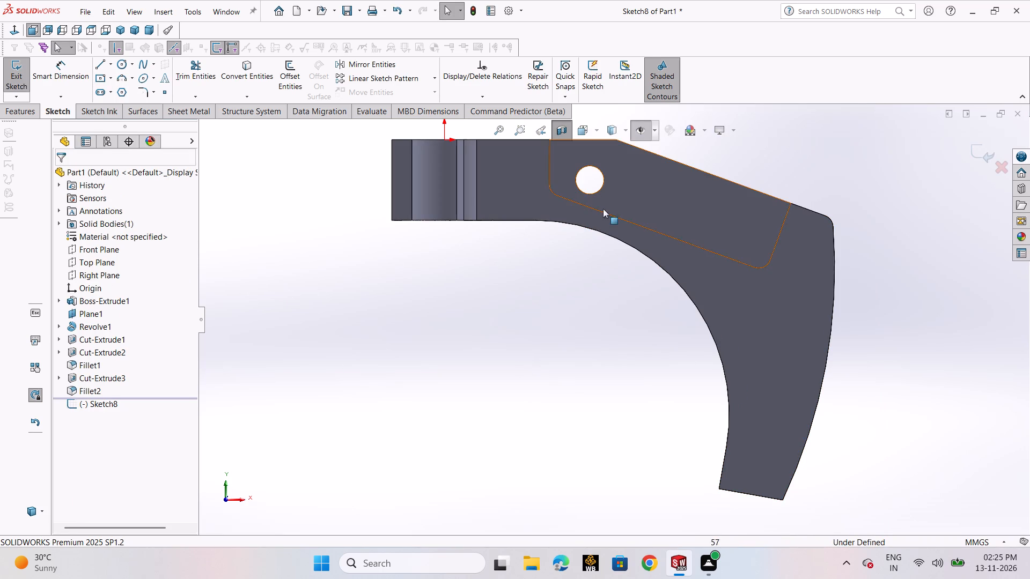
Draw a centerline about 83 mm long from the midpoint of the arm's lower end edge, perpendicular to it, and exit the sketch.
click(108, 66)
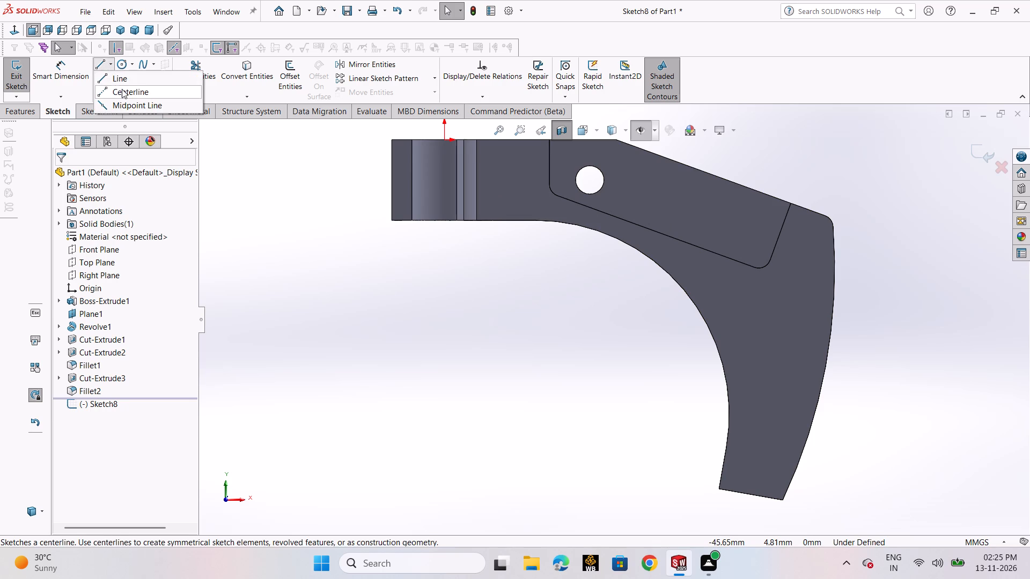
click(122, 89)
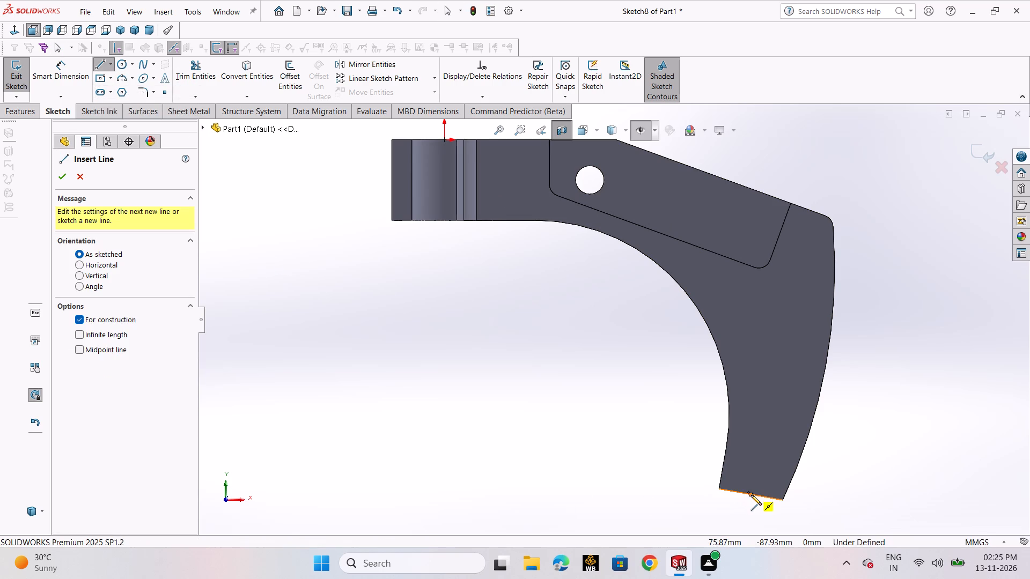
click(751, 495)
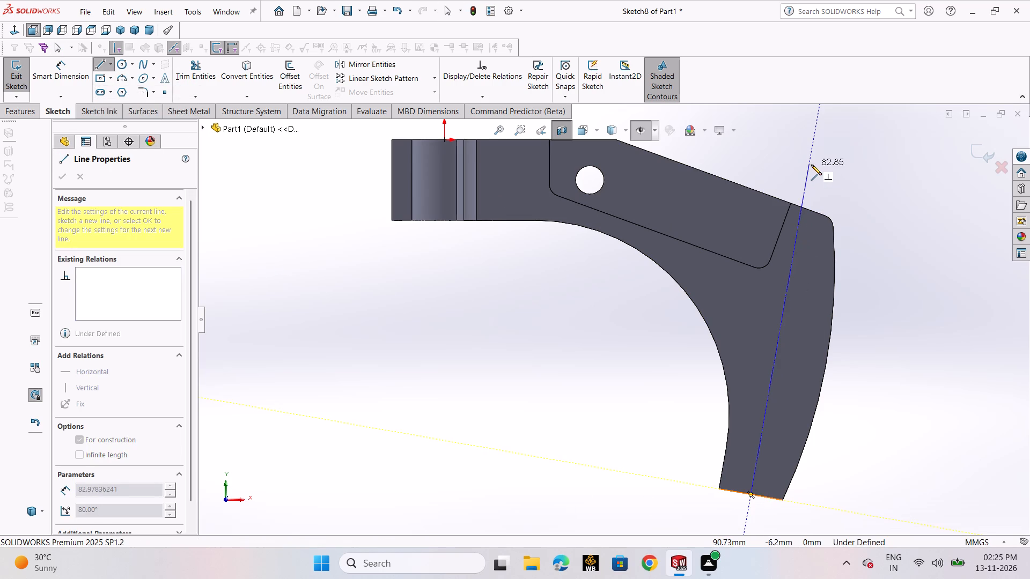
click(811, 165)
right_click(811, 165)
click(831, 176)
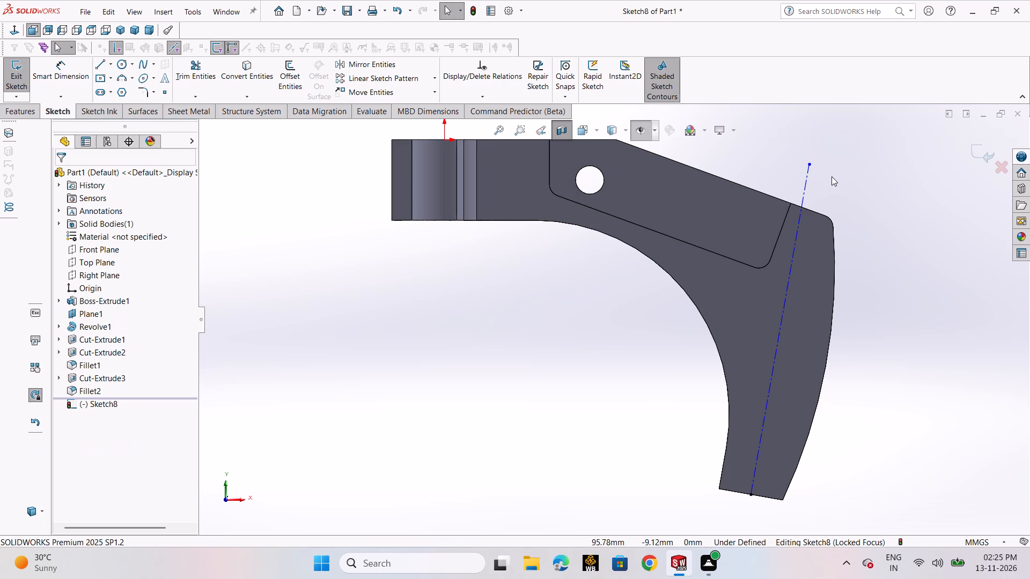
click(970, 150)
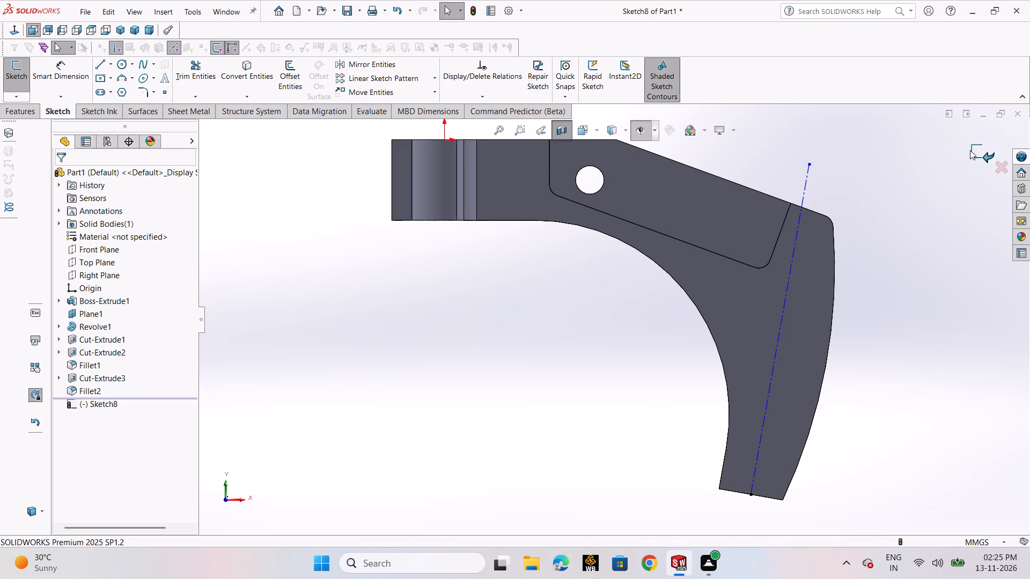
Open the arm pocket's profile sketch for editing and delete the 57 mm dimension along its lower sloping line.
click(58, 377)
click(100, 391)
click(112, 351)
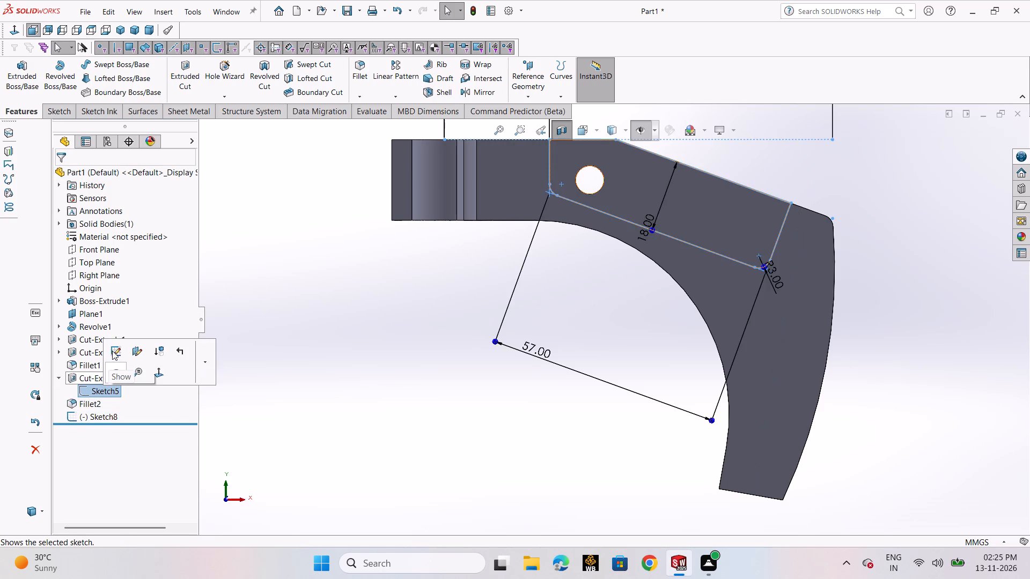
scroll(656, 229, up, 4)
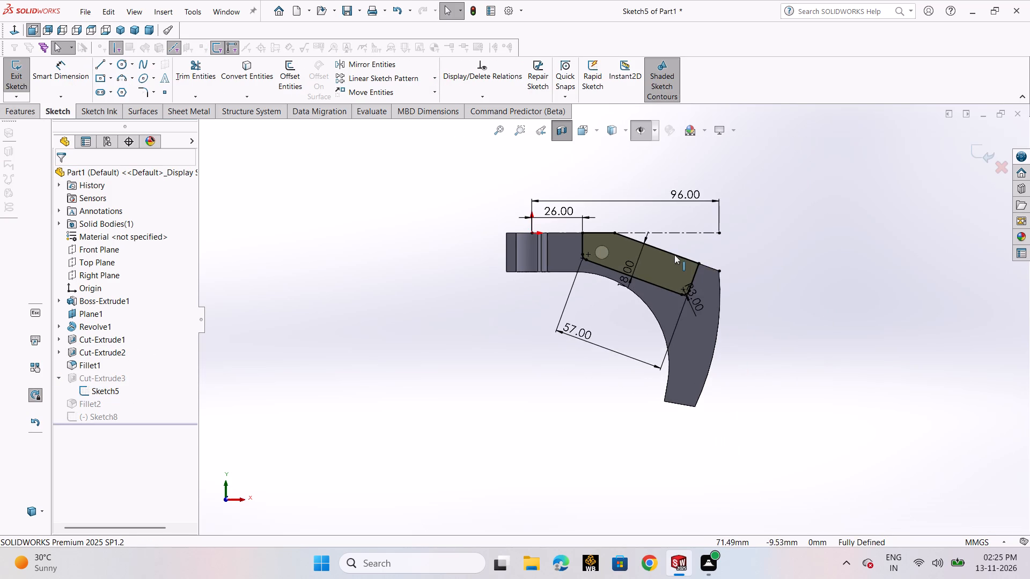
scroll(675, 256, down, 3)
click(499, 410)
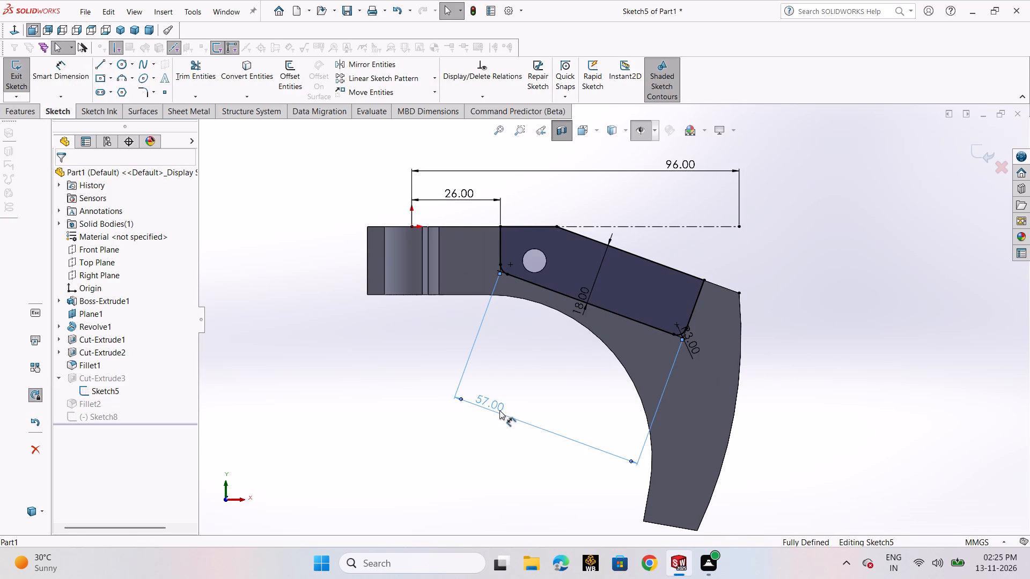
key(Delete)
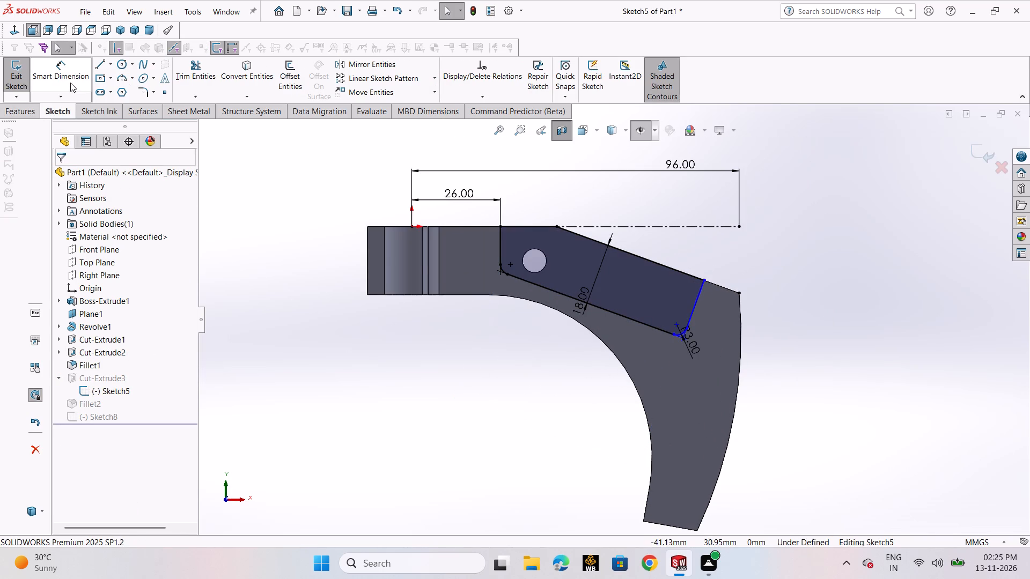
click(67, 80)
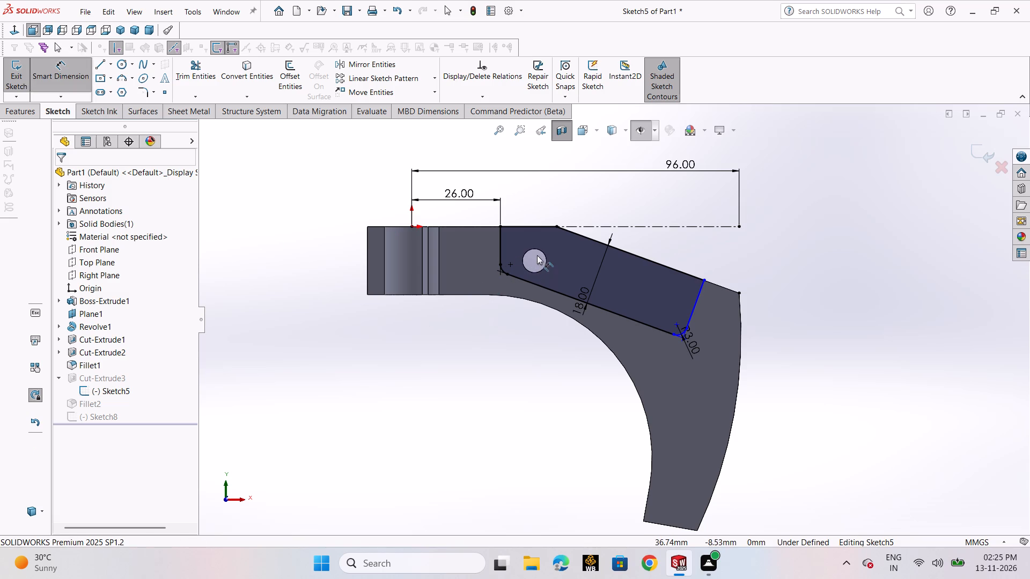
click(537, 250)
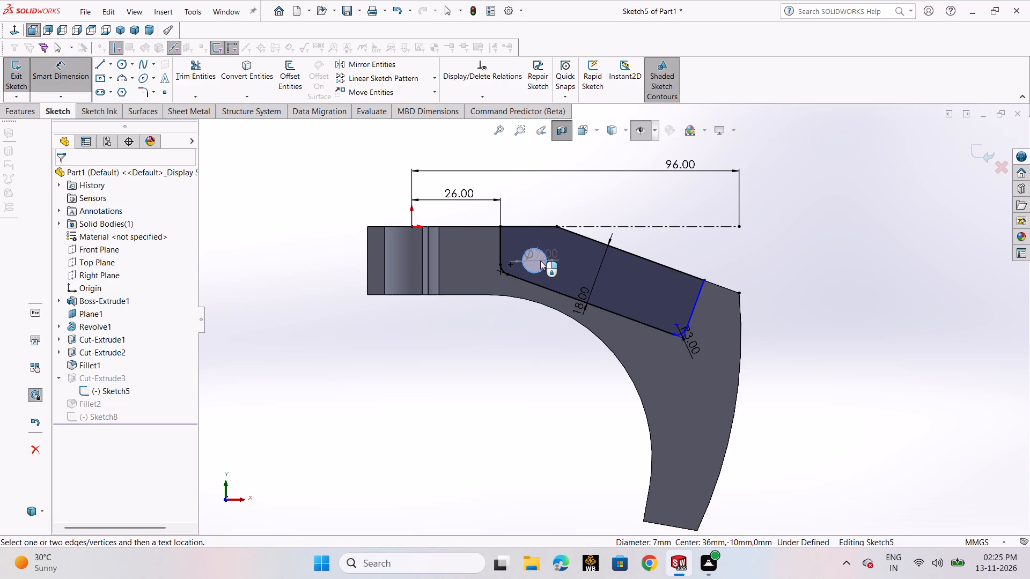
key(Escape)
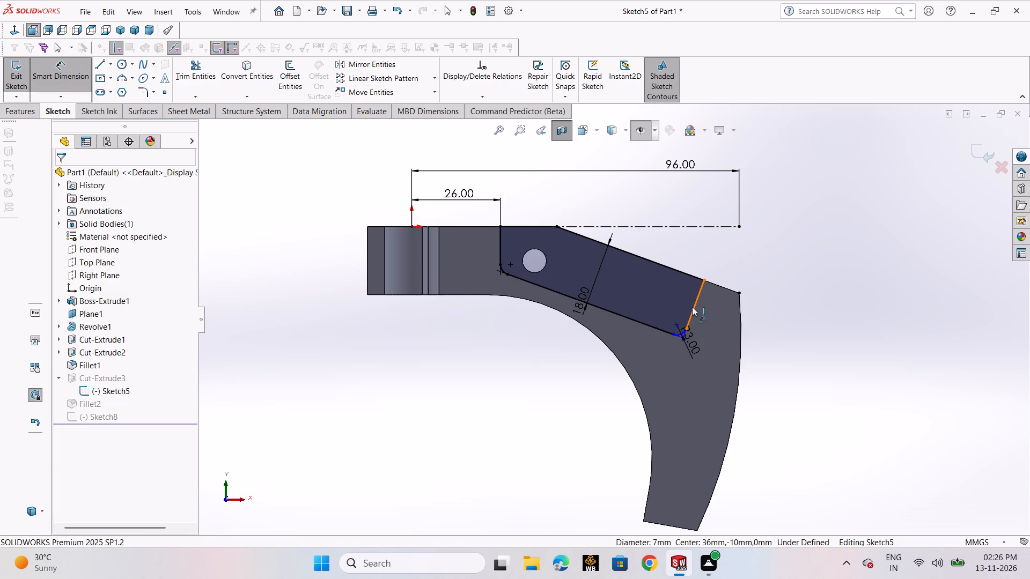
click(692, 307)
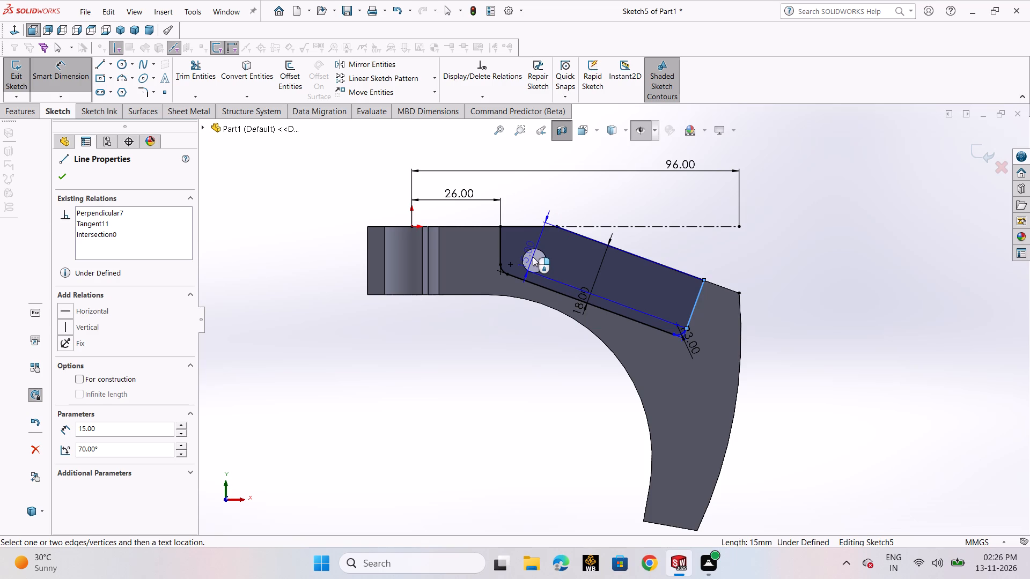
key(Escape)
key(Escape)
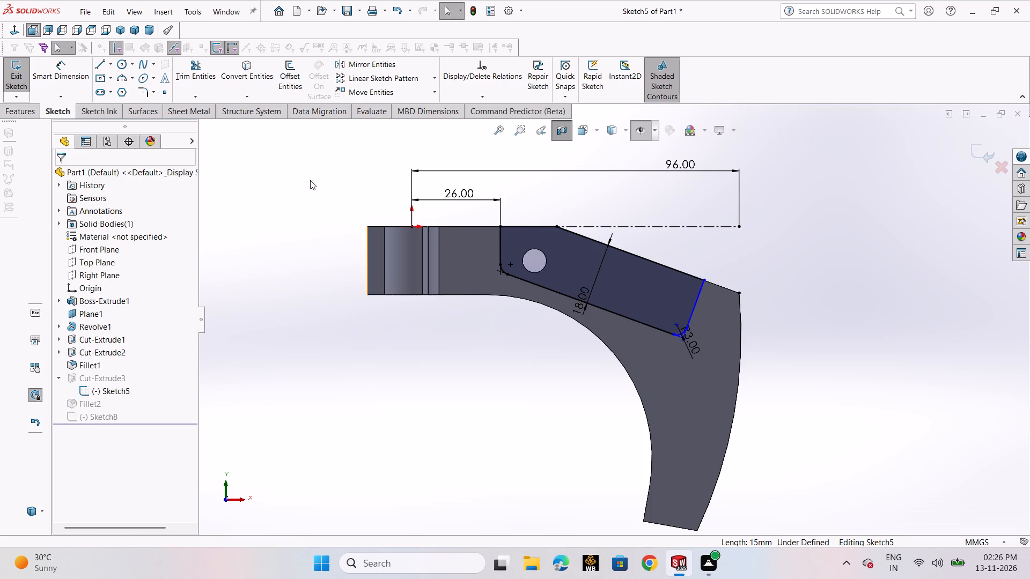
Place a sketch point at the centre of the arm's round hole.
click(163, 96)
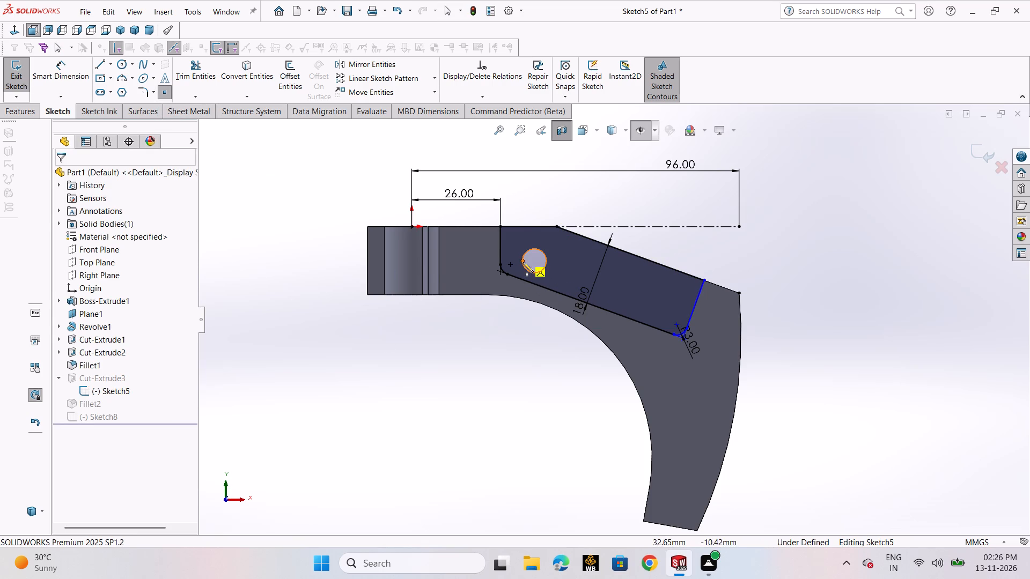
click(533, 260)
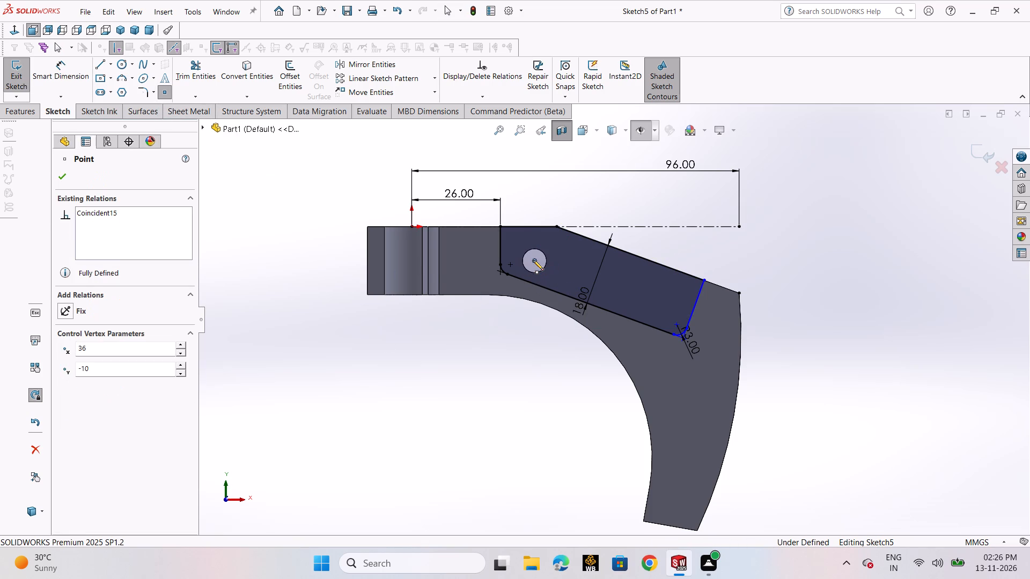
key(Escape)
Dimension the distance from the hole's centre point to the pocket's short end line as 51 mm and exit the sketch.
click(64, 79)
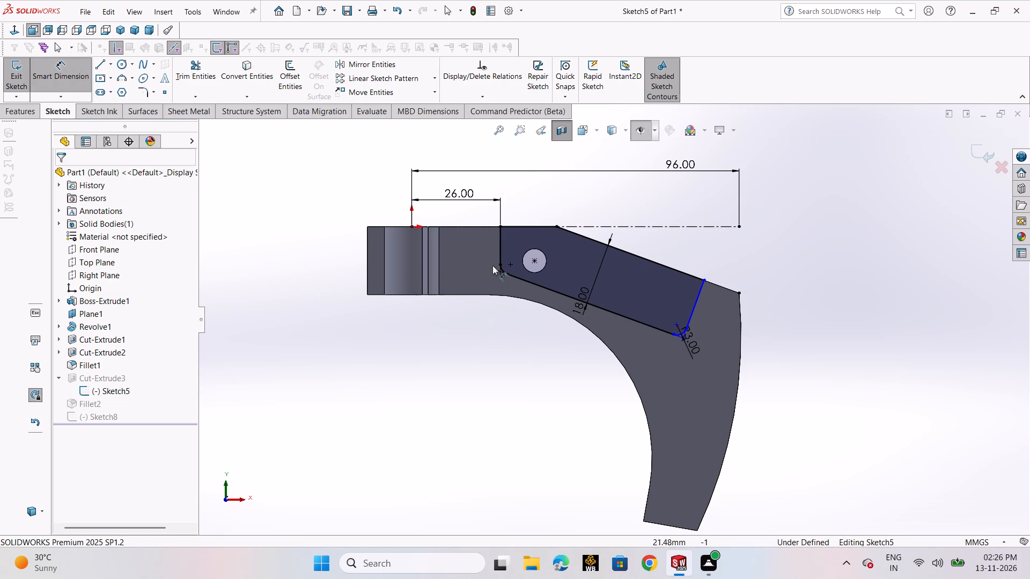
click(534, 262)
click(692, 315)
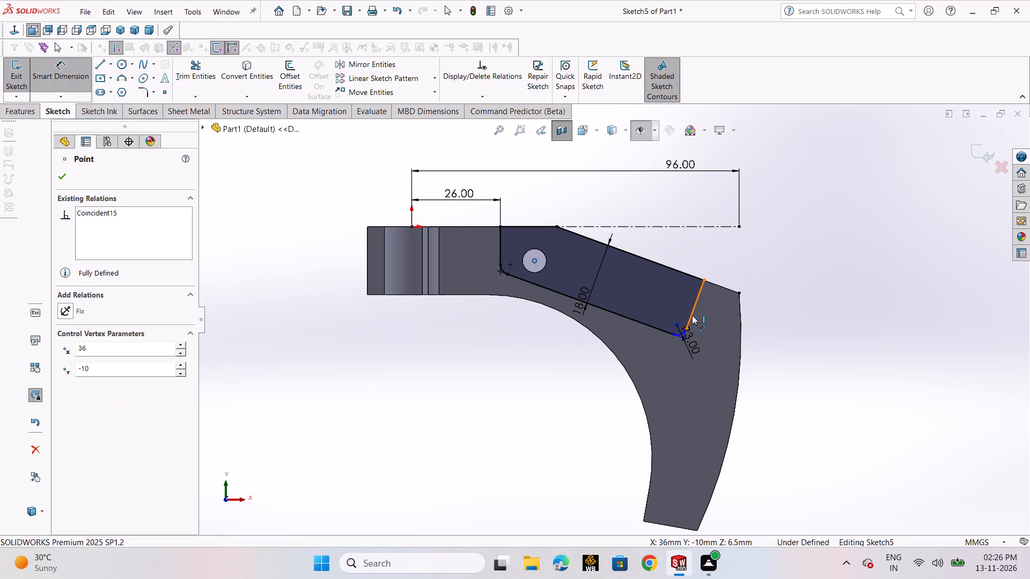
click(531, 445)
text(51)
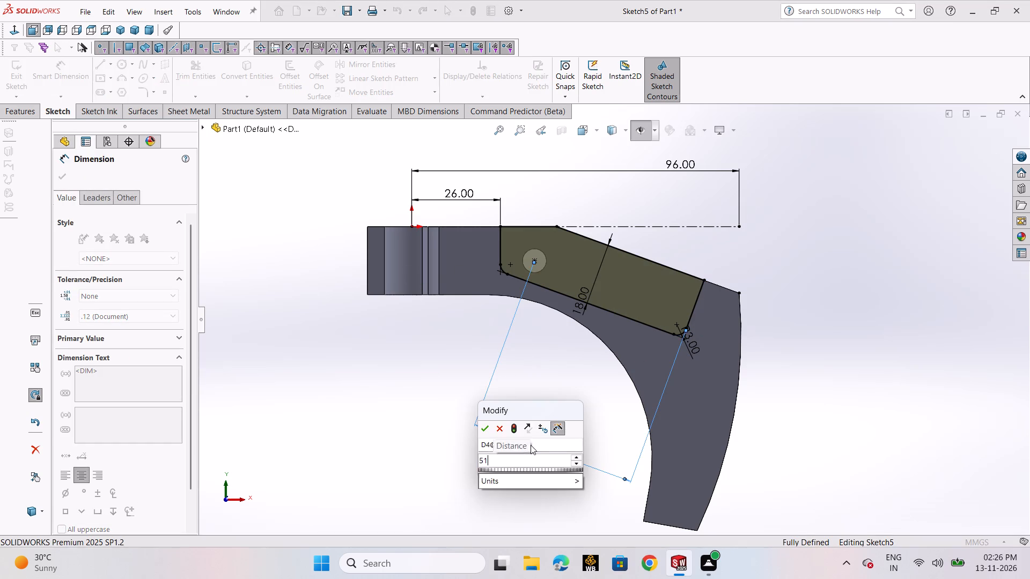
key(Return)
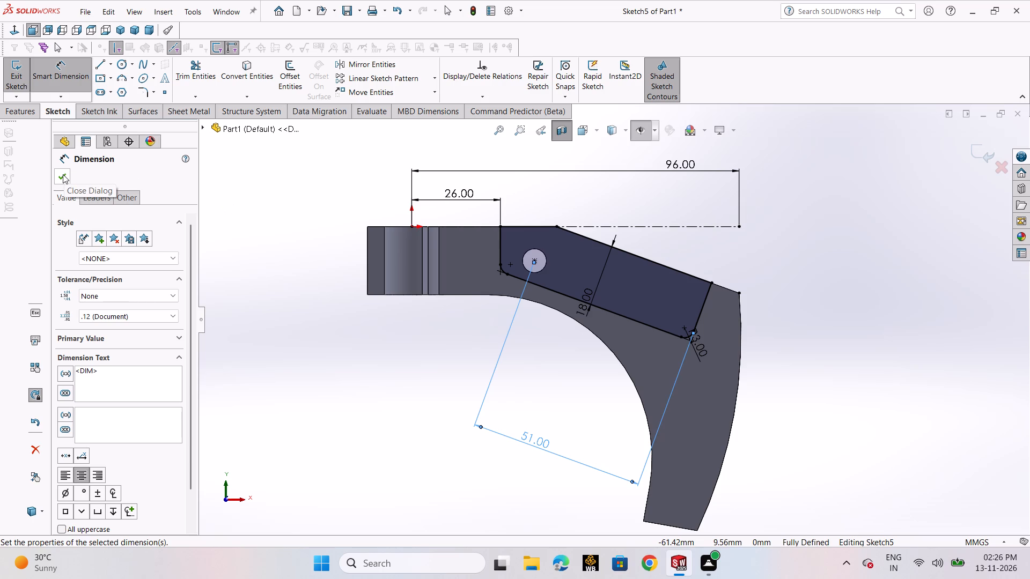
click(63, 174)
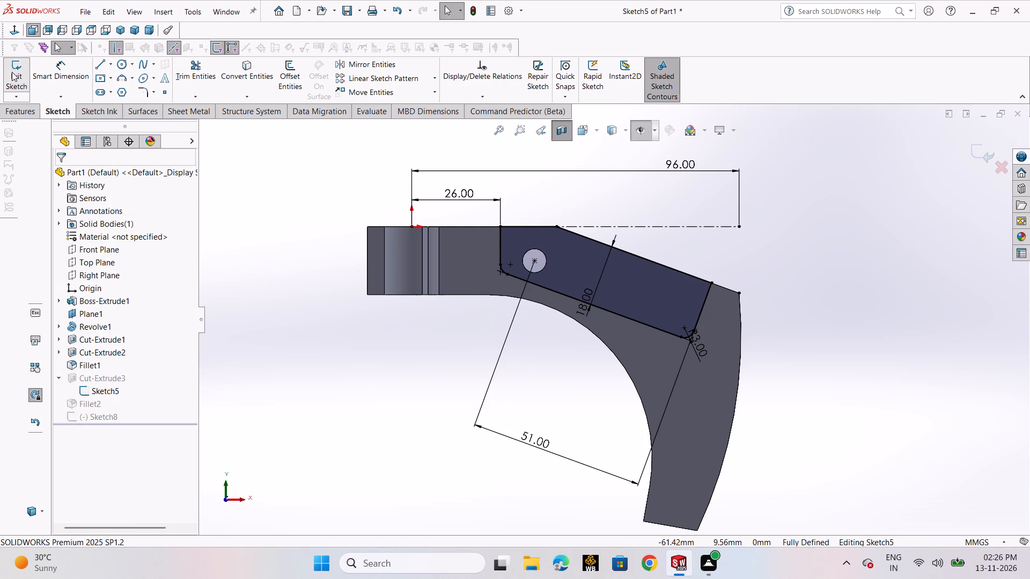
click(12, 72)
Reopen the arm pocket's profile sketch, set the distance from hole centre to end line to 57 mm, and exit.
click(105, 417)
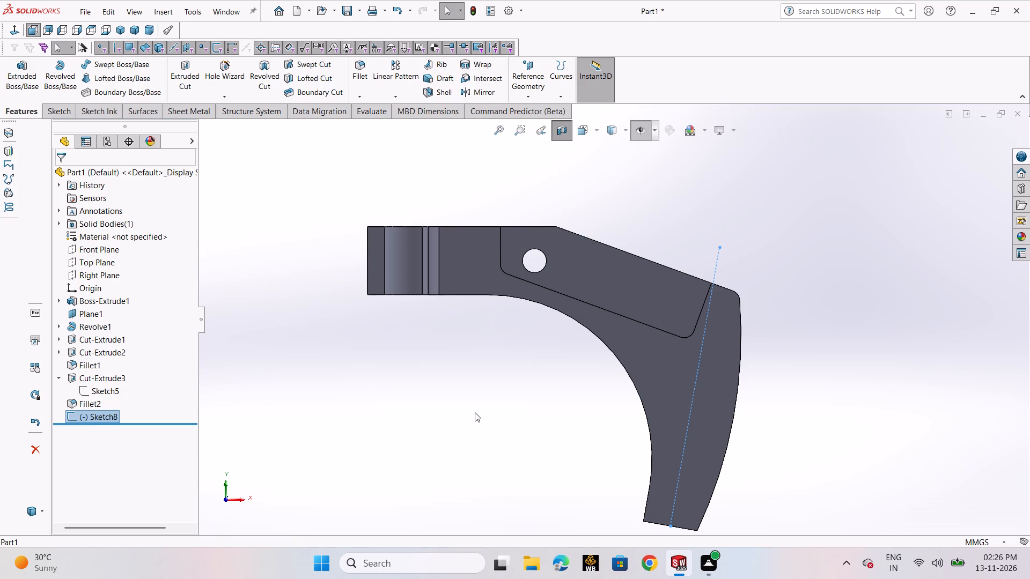
click(101, 413)
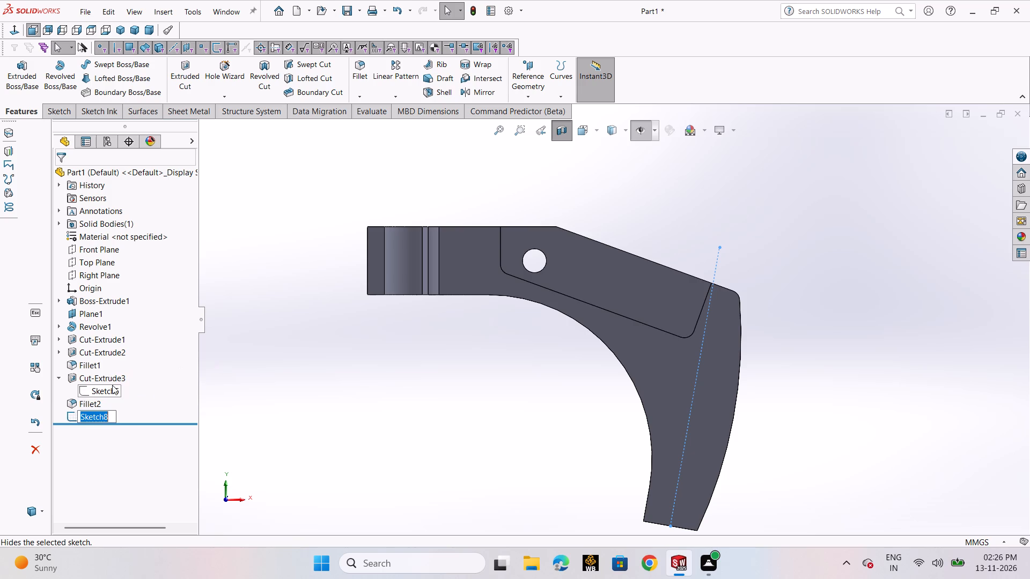
click(111, 391)
click(124, 356)
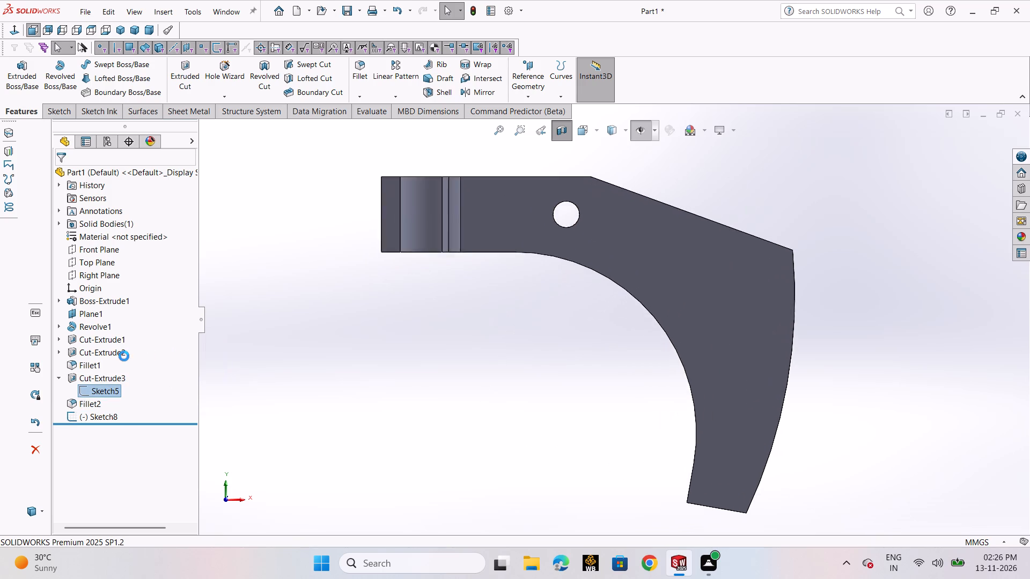
scroll(669, 240, up, 3)
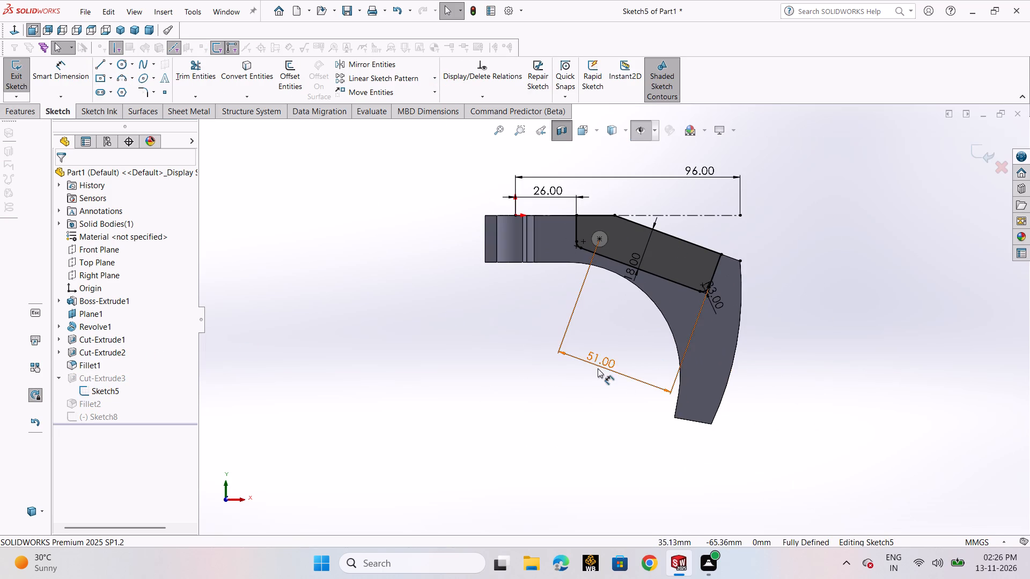
double_click(598, 368)
text(57)
key(Return)
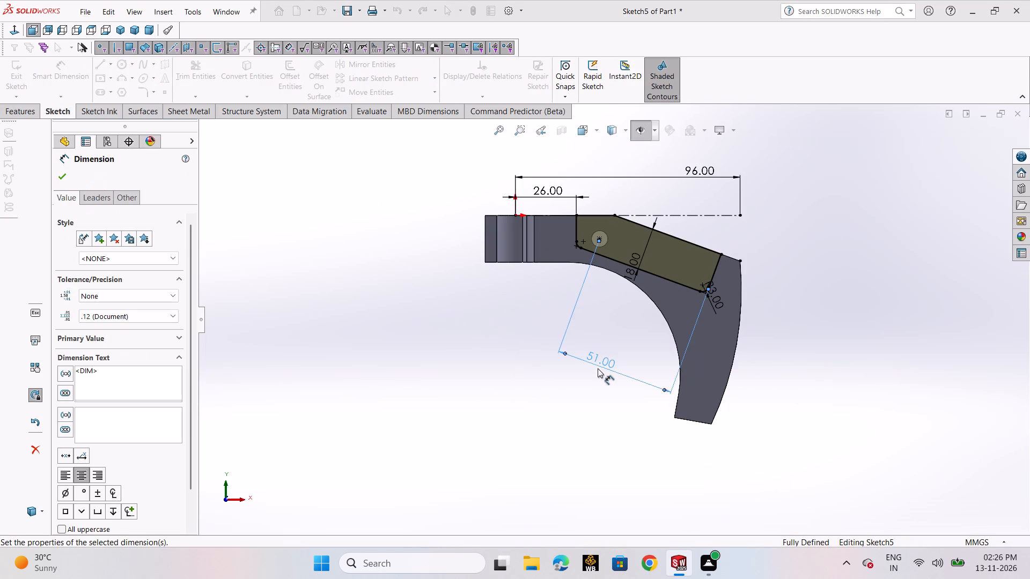
click(59, 179)
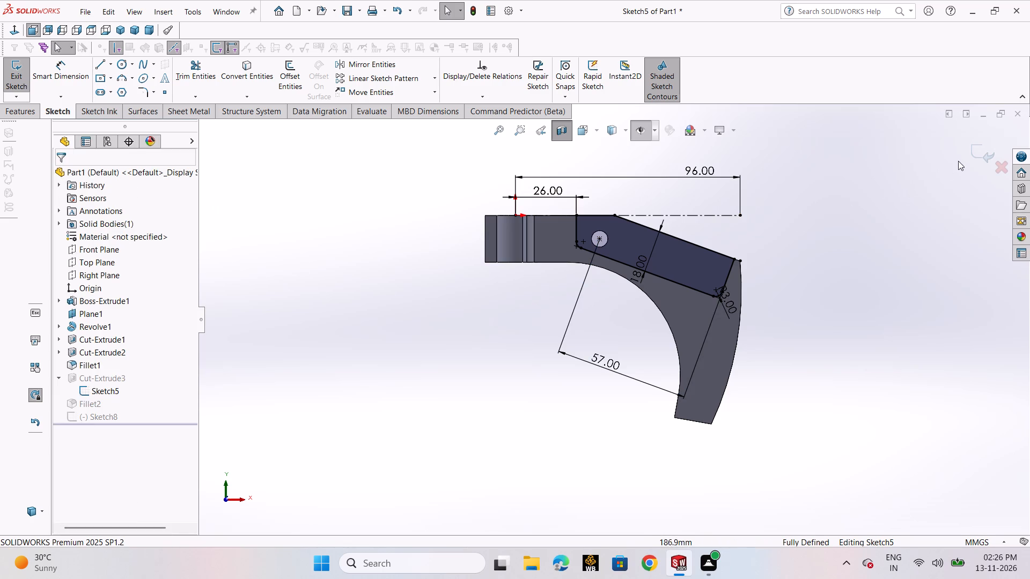
click(976, 152)
click(766, 294)
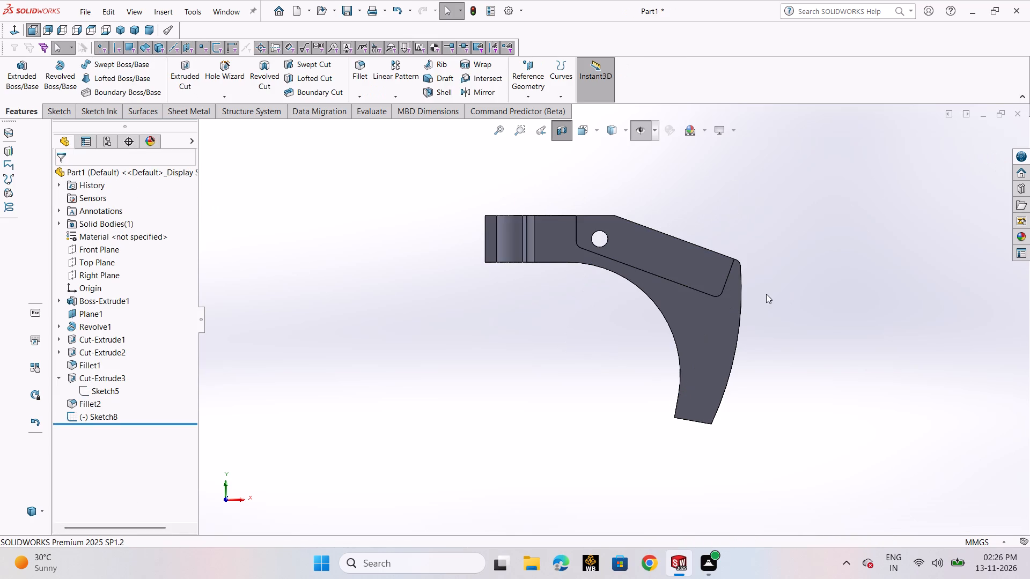
Open the centerline sketch on Plane1 for editing and delete its centerline.
click(108, 420)
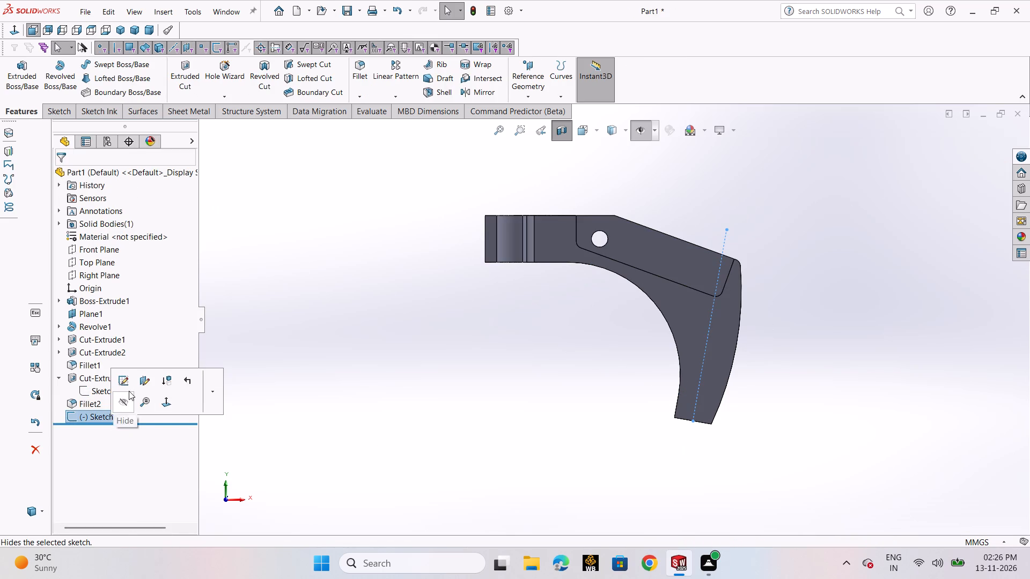
click(126, 385)
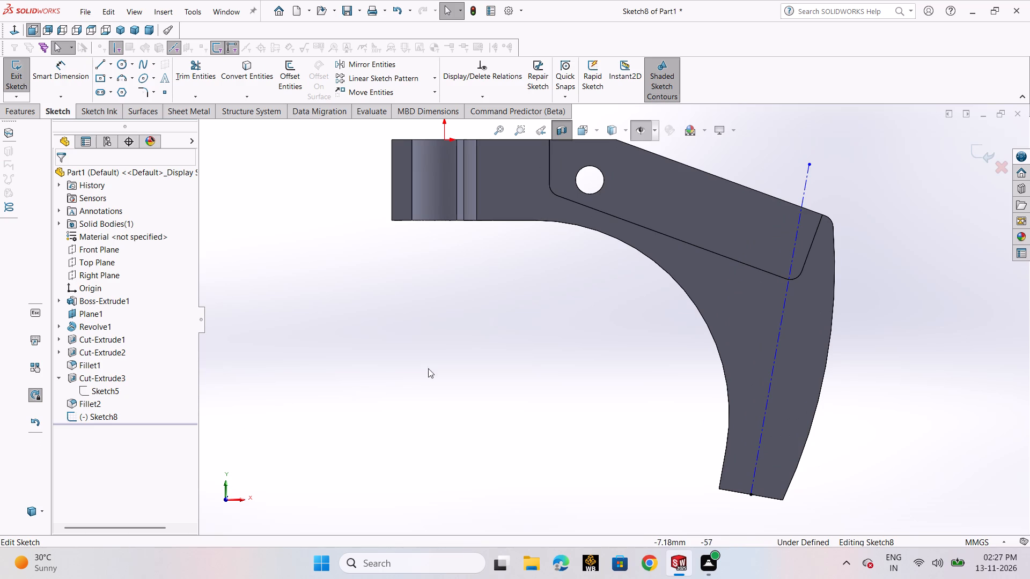
click(755, 466)
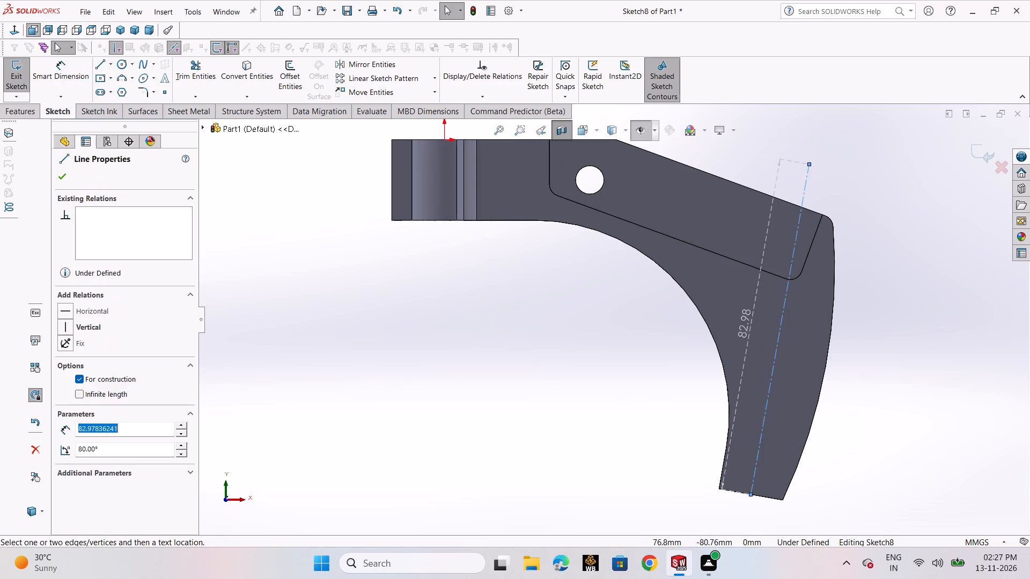
key(Delete)
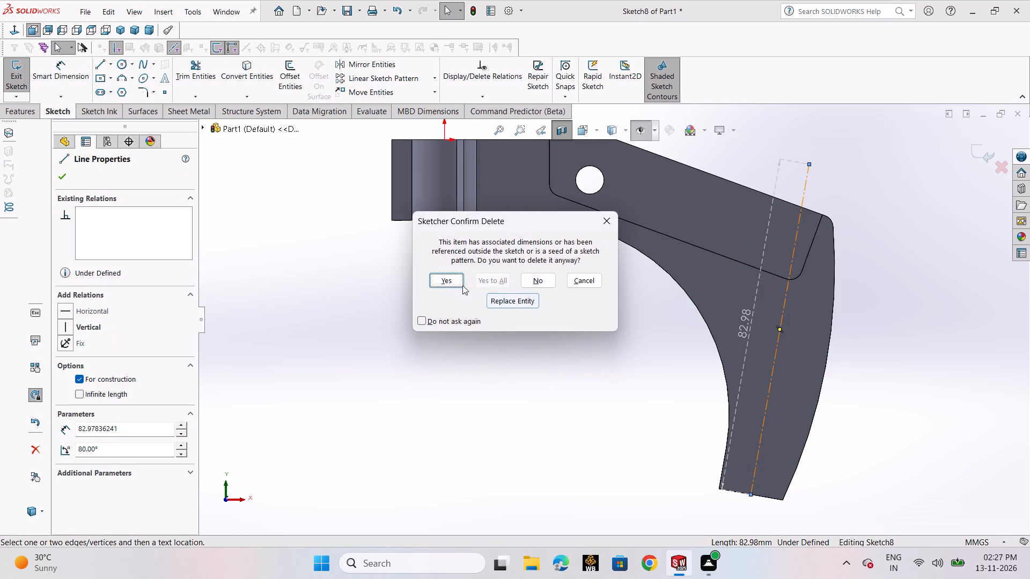
click(452, 281)
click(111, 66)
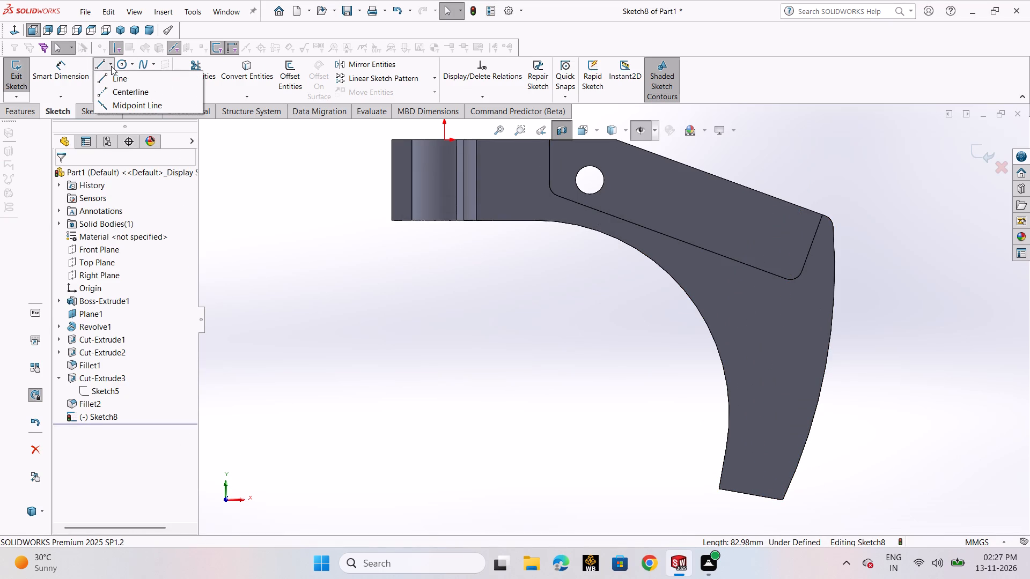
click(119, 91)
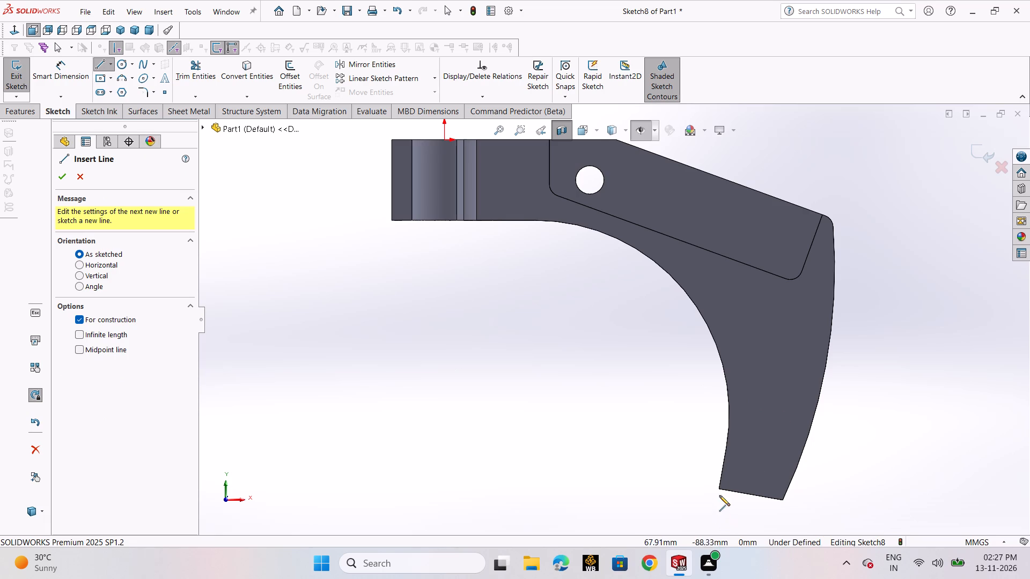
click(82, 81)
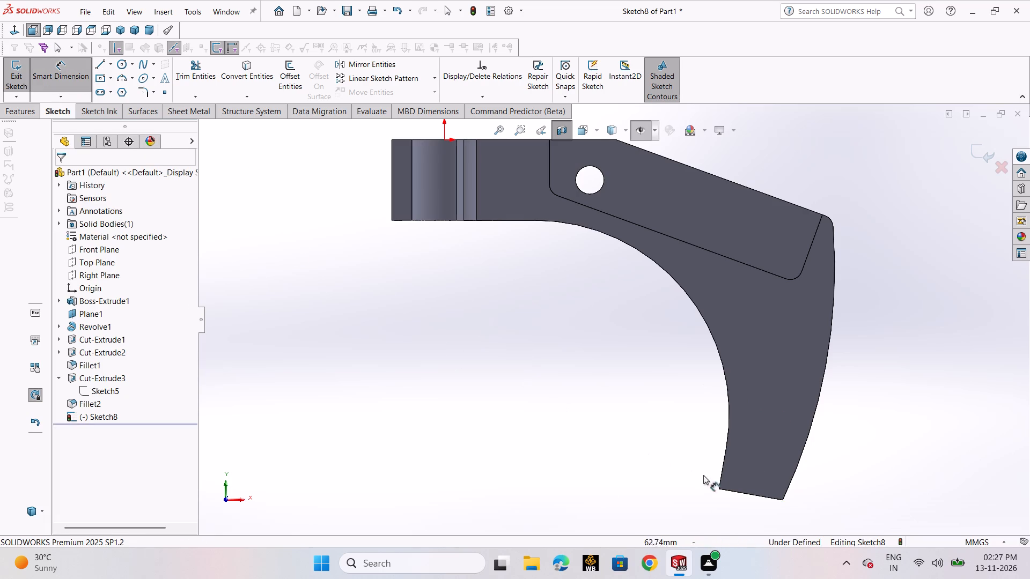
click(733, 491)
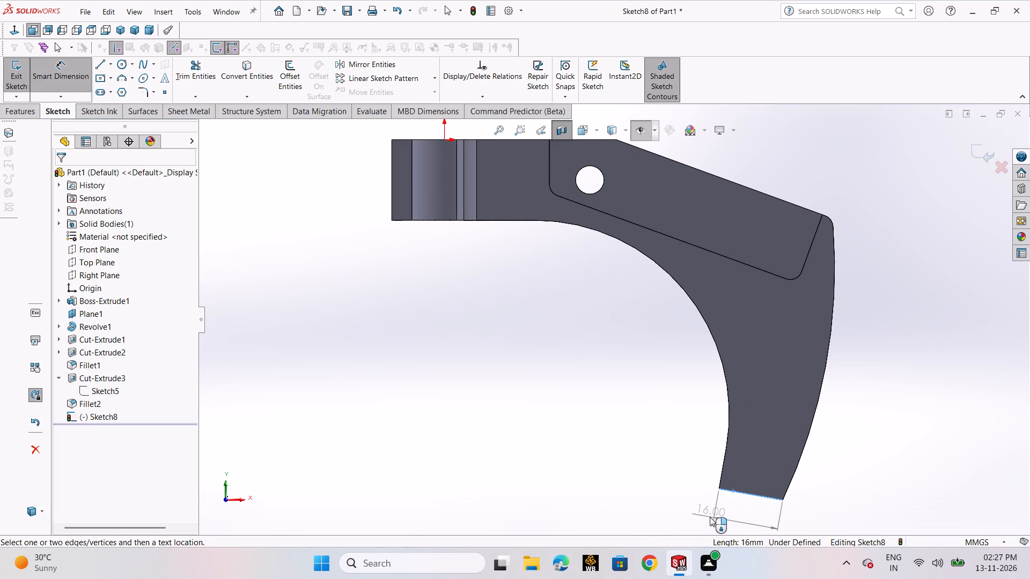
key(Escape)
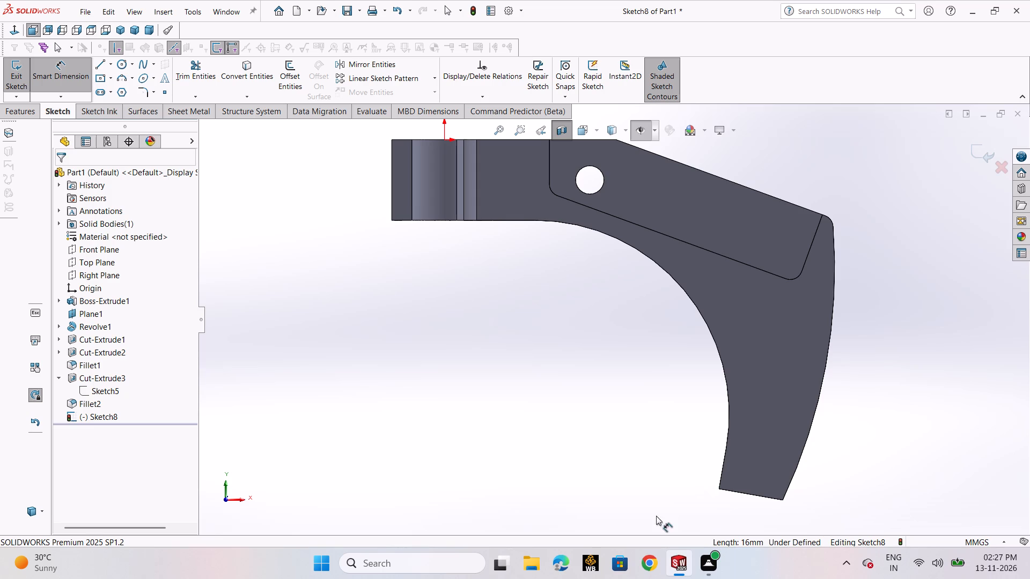
Draw a solid line about 55 mm long from near the arm's lower inner corner, perpendicular to the end edge, up to the pocket's lower edge.
scroll(604, 387, up, 1)
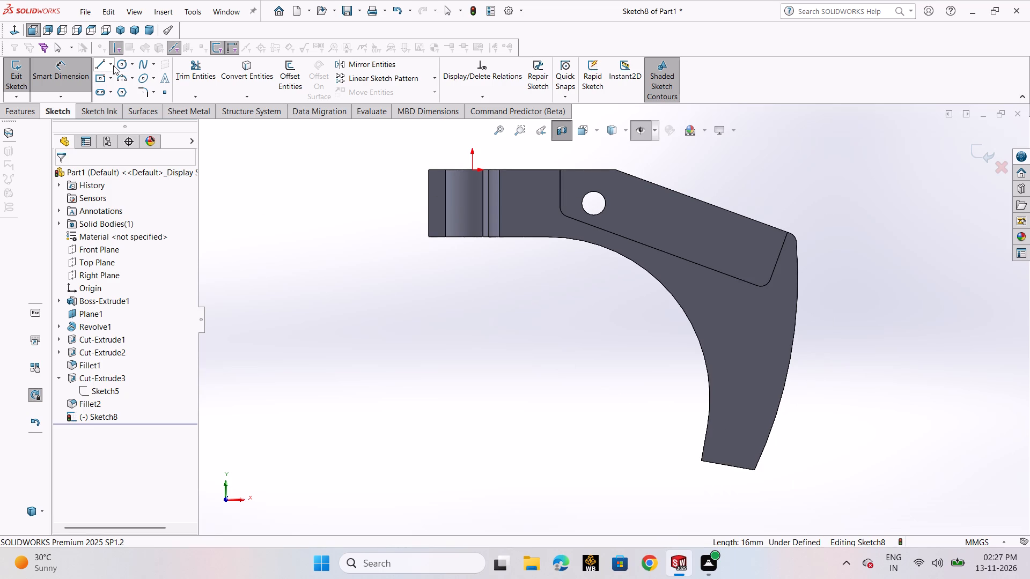
click(113, 65)
click(116, 80)
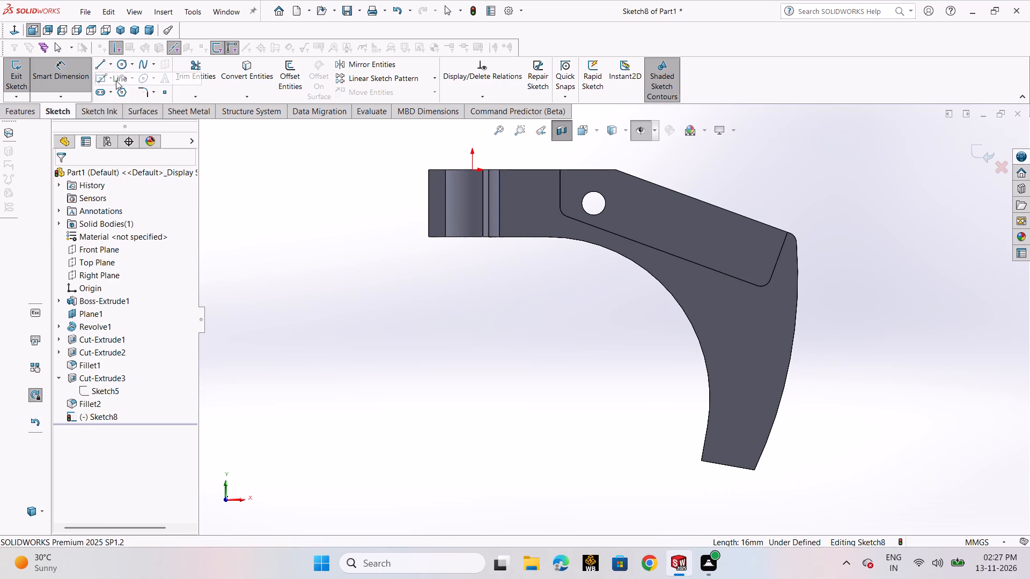
click(710, 462)
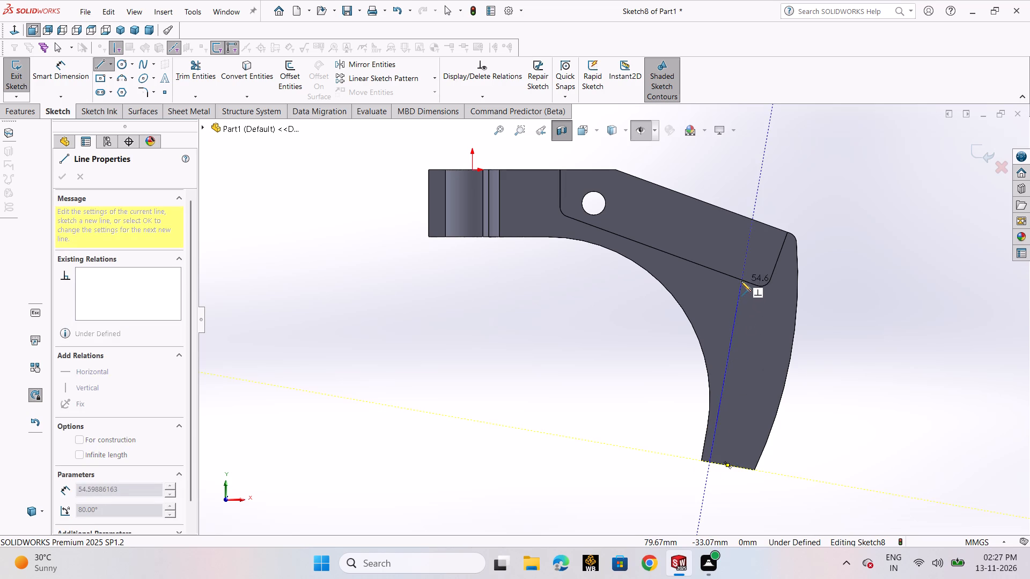
click(741, 278)
right_click(741, 278)
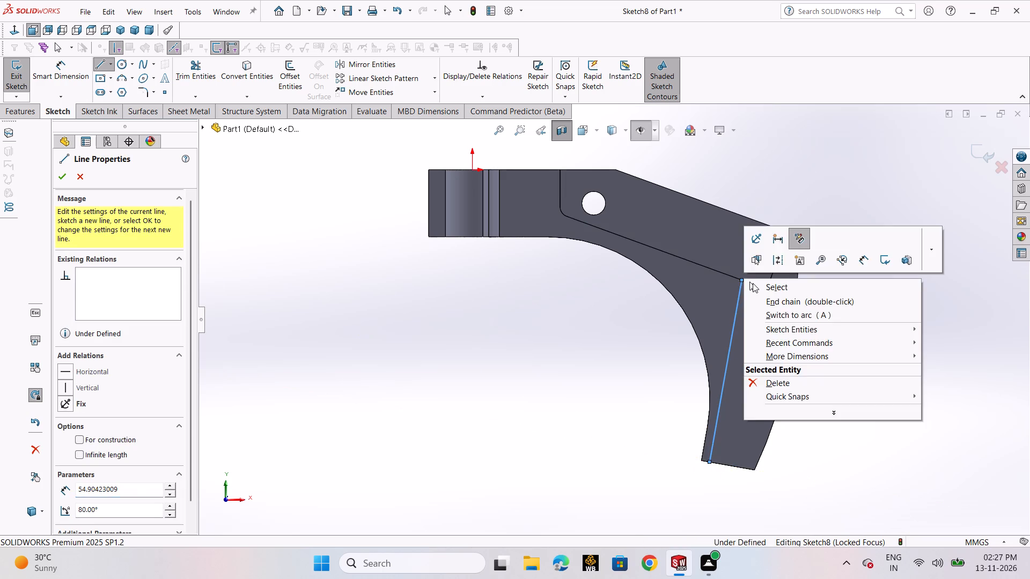
click(759, 285)
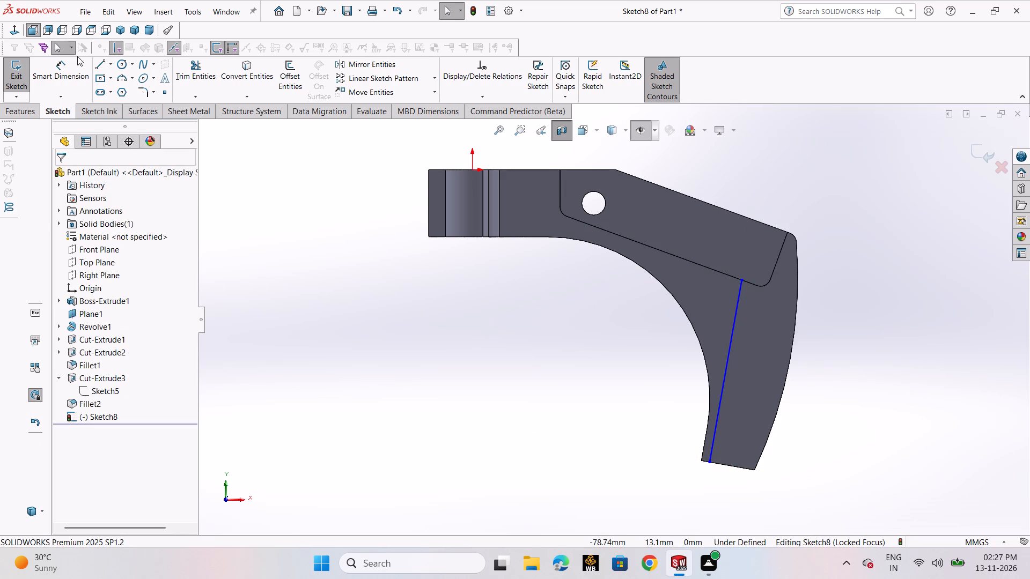
Draw a sloping line about 32 mm long from the first line's upper end to beyond the arm's outer curved edge.
click(104, 64)
click(120, 79)
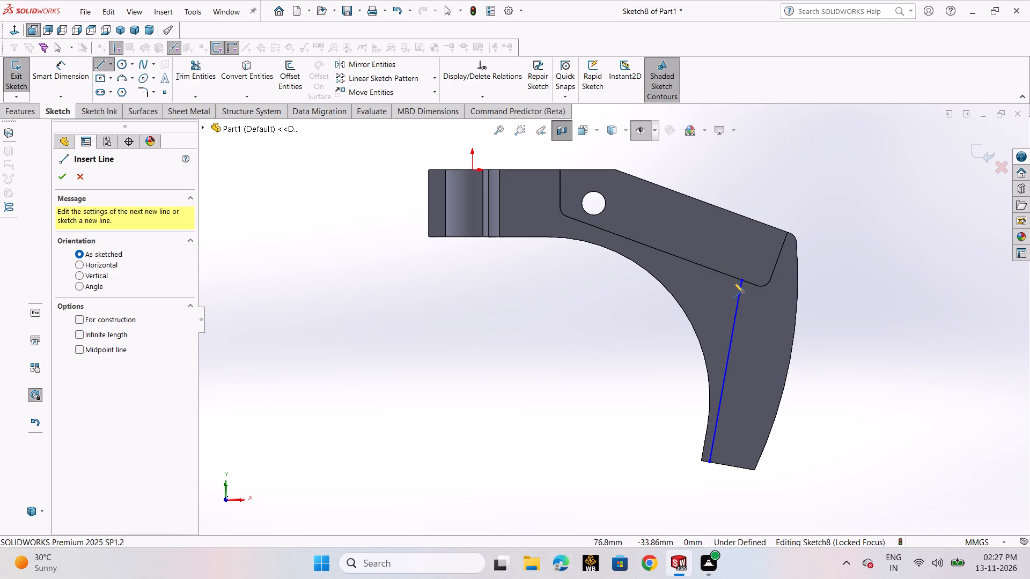
click(743, 279)
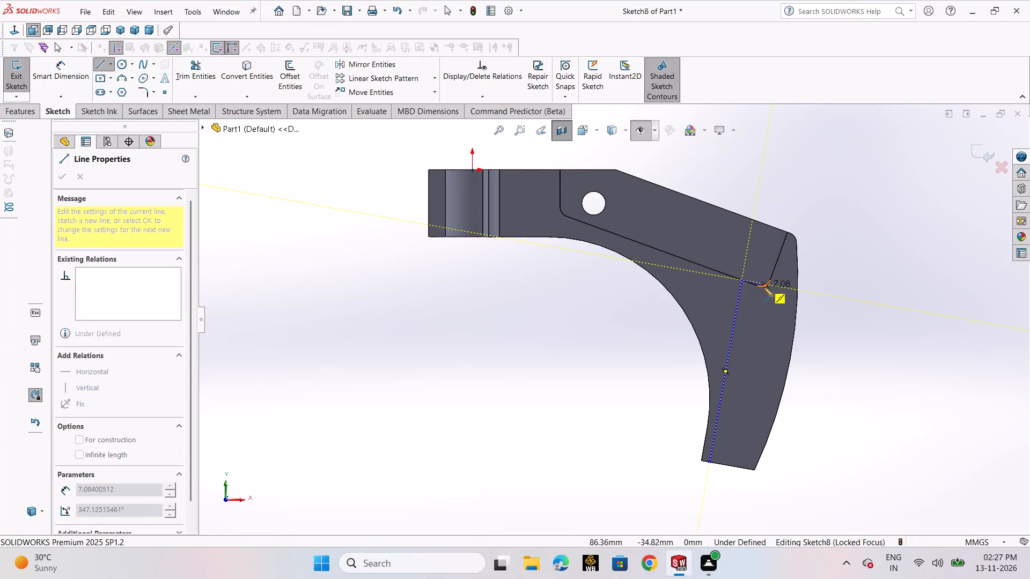
click(845, 314)
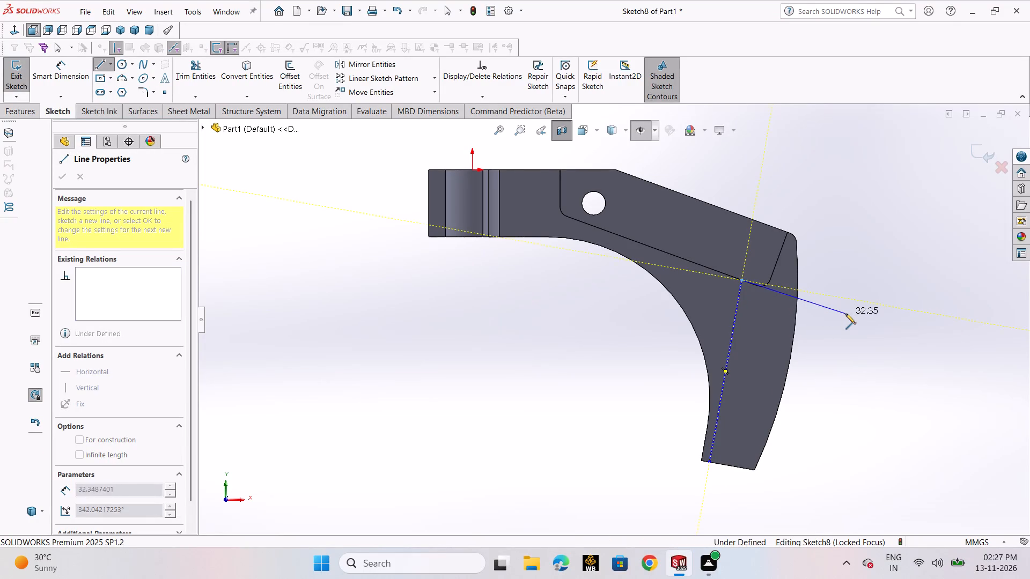
right_click(845, 314)
click(858, 323)
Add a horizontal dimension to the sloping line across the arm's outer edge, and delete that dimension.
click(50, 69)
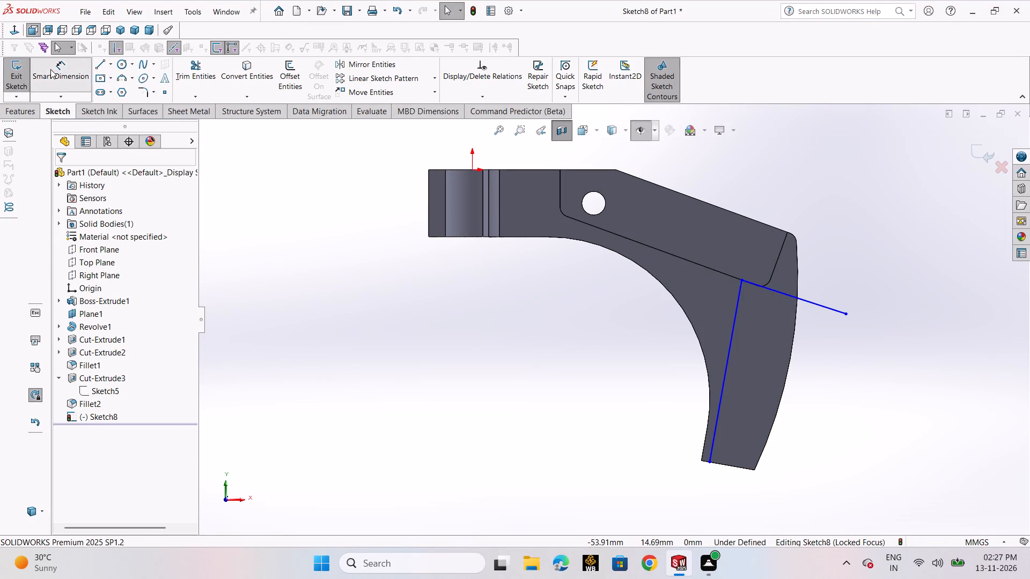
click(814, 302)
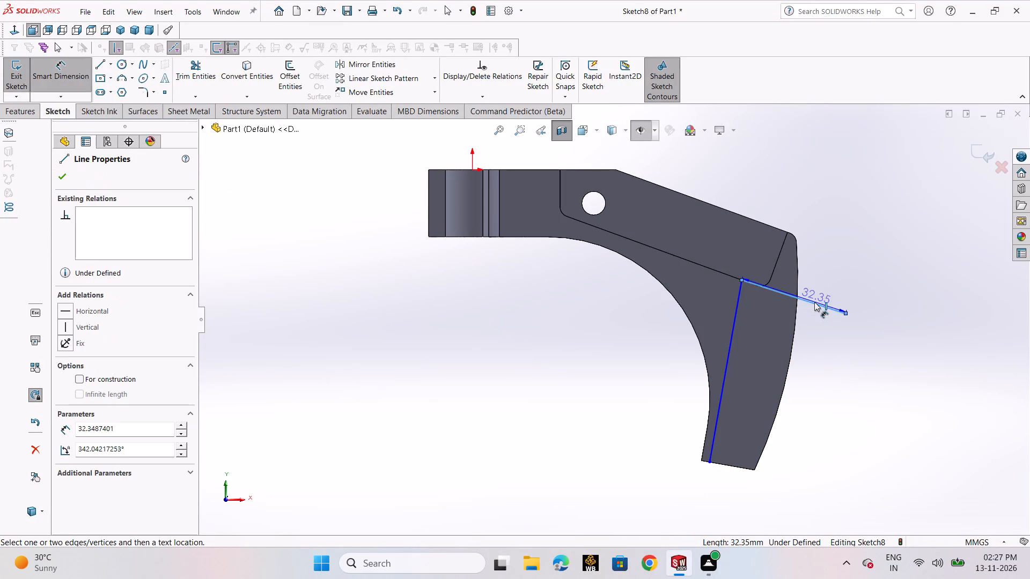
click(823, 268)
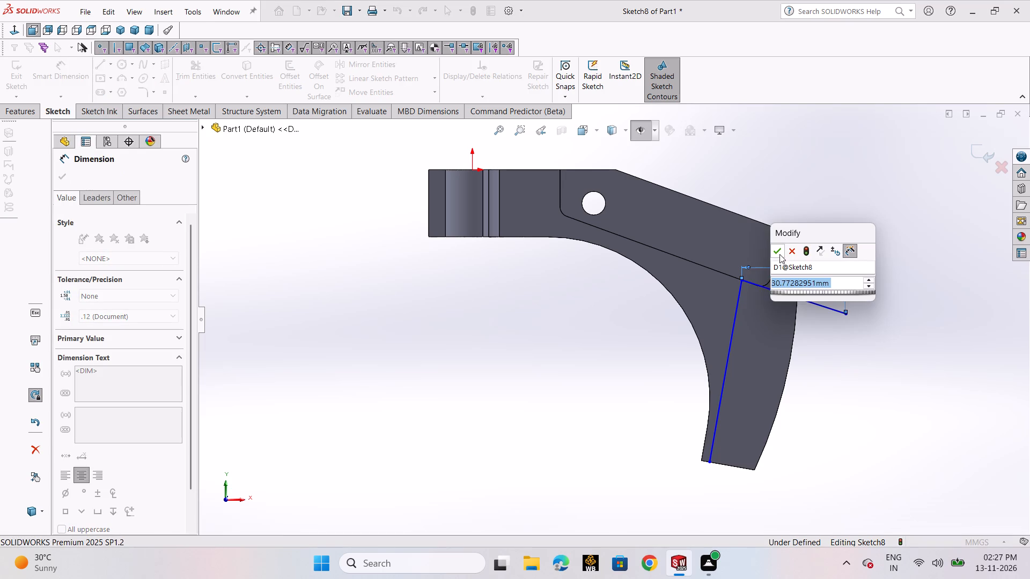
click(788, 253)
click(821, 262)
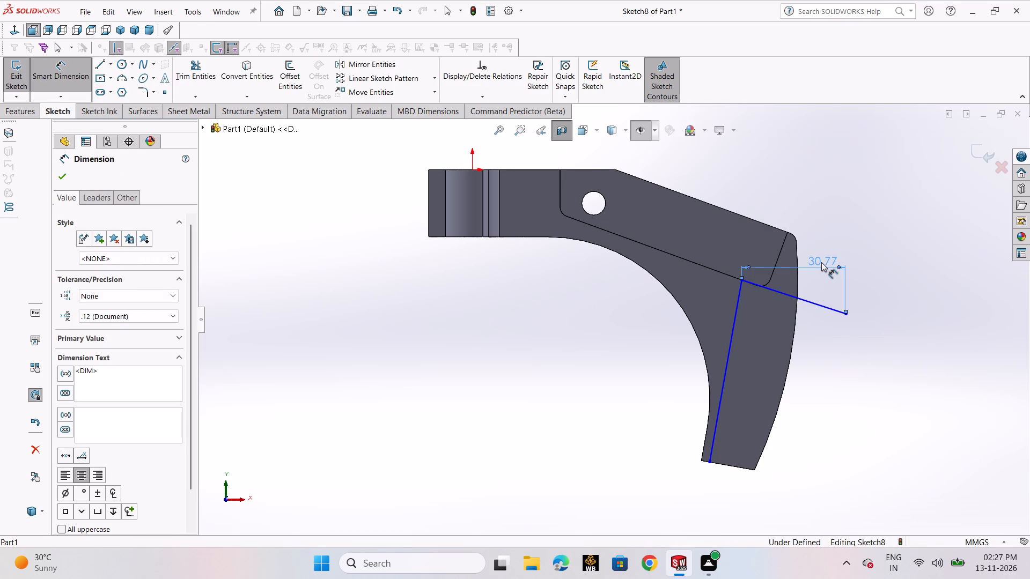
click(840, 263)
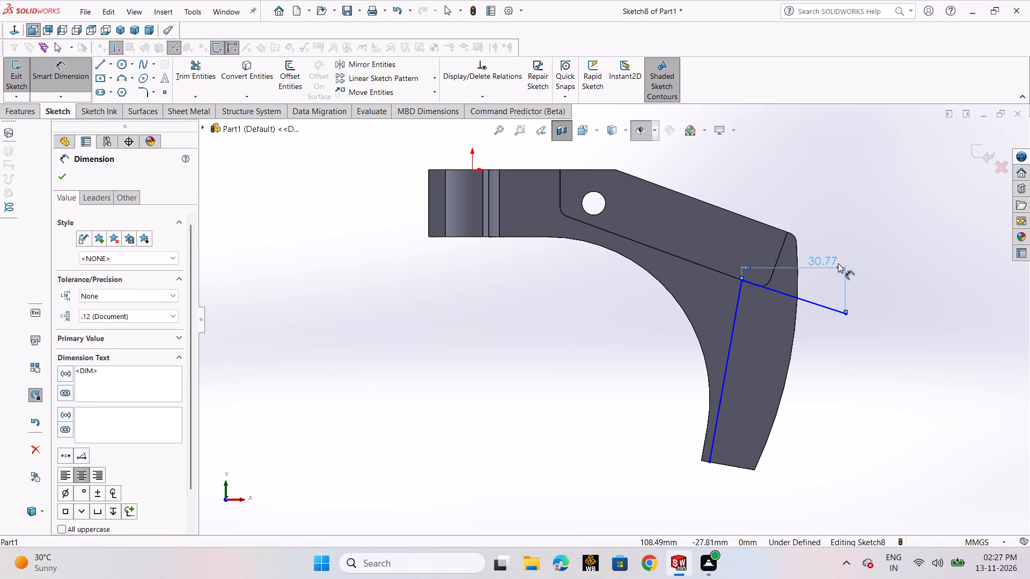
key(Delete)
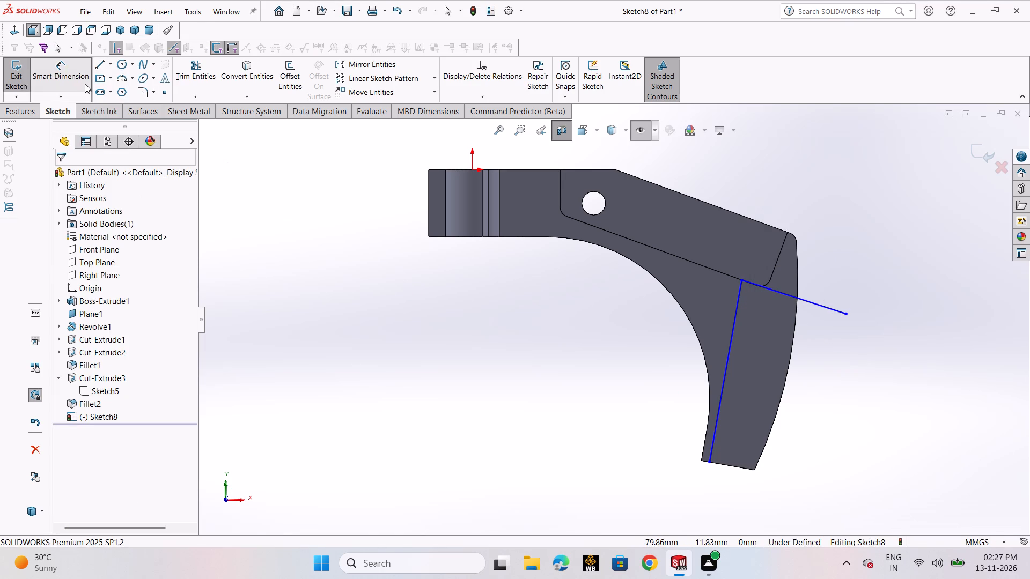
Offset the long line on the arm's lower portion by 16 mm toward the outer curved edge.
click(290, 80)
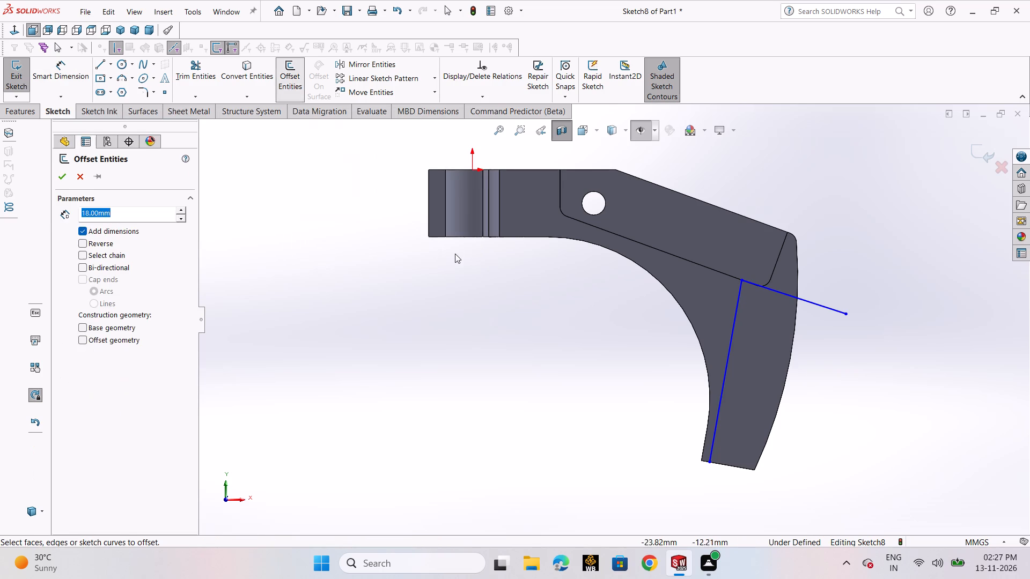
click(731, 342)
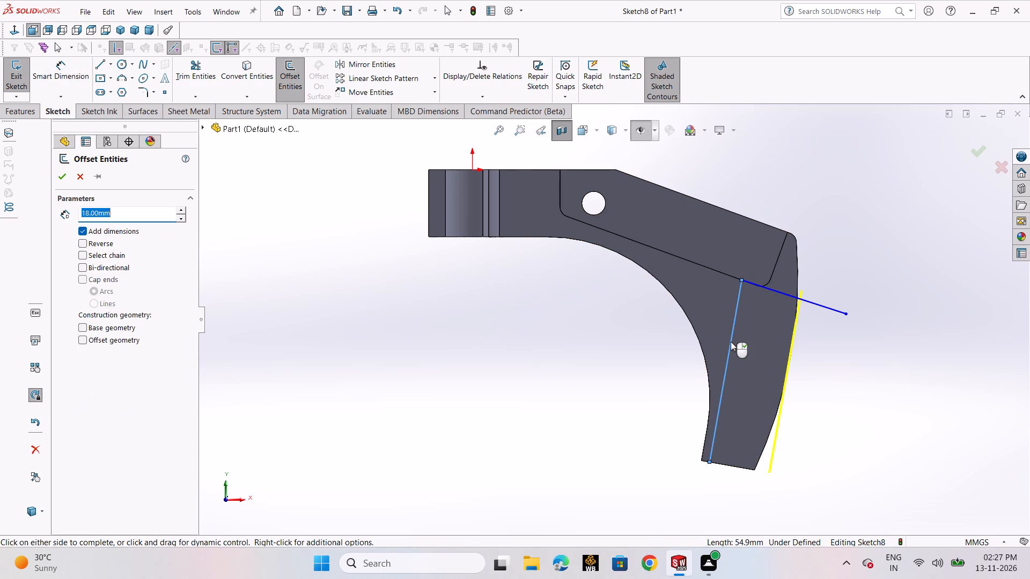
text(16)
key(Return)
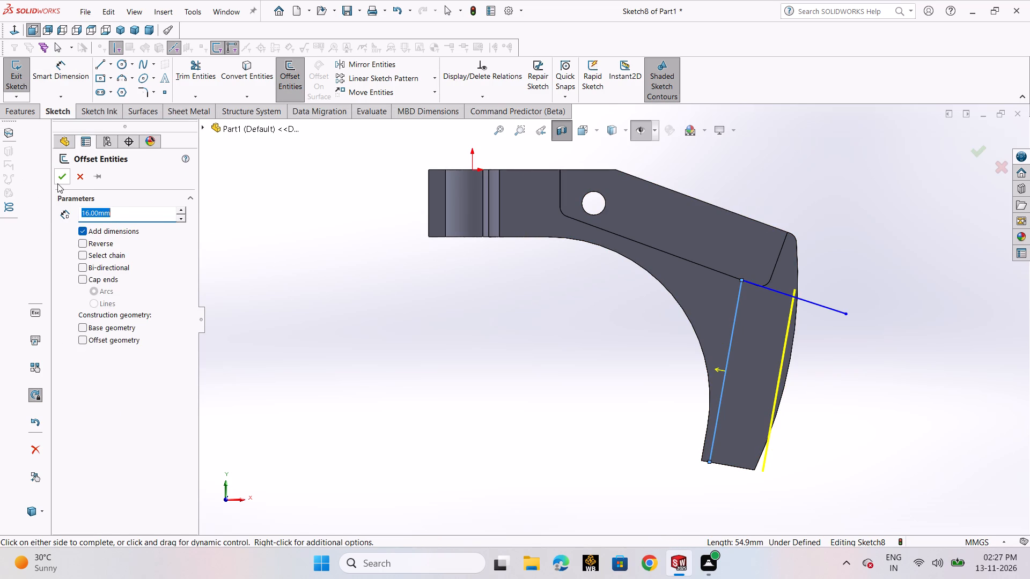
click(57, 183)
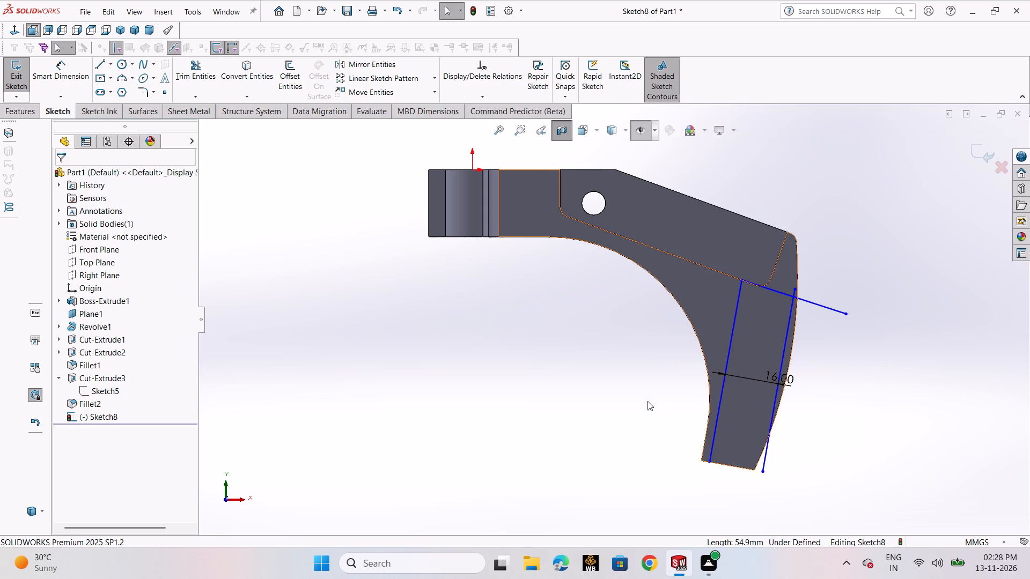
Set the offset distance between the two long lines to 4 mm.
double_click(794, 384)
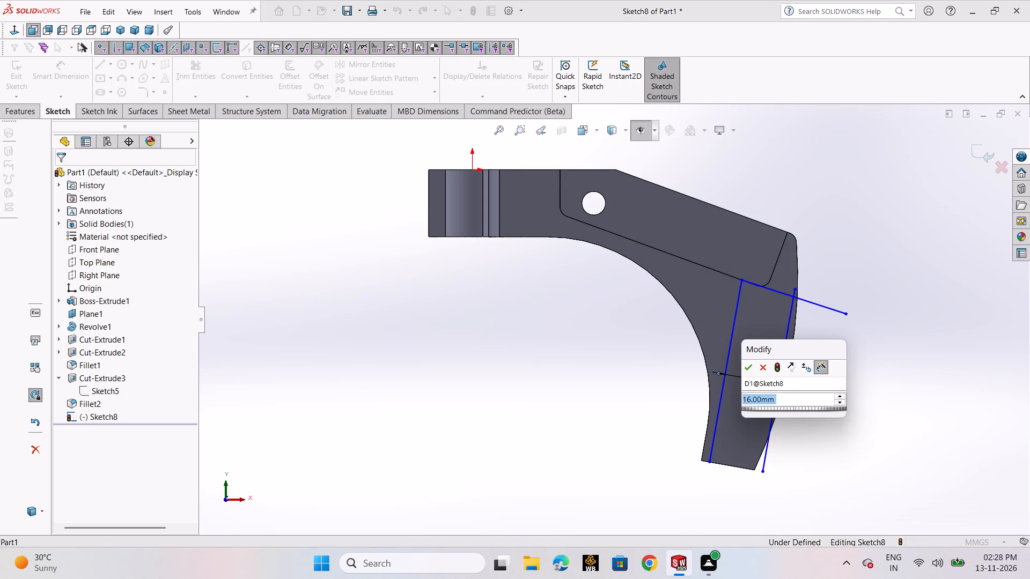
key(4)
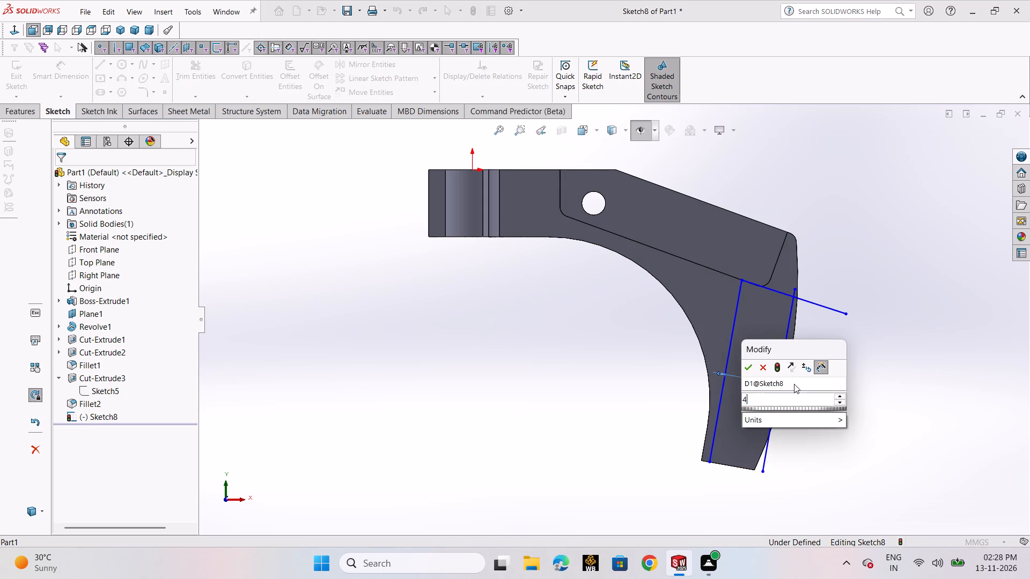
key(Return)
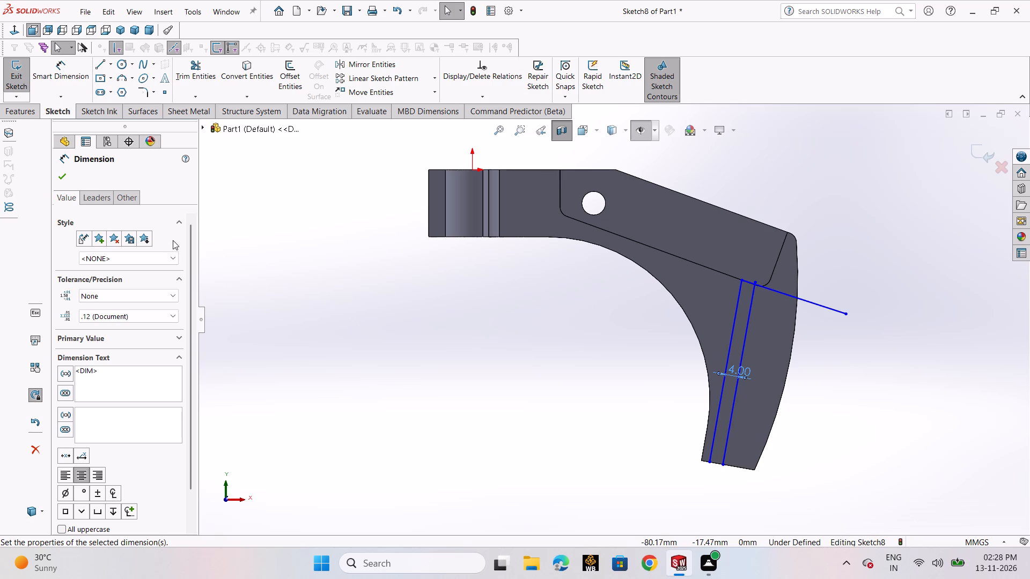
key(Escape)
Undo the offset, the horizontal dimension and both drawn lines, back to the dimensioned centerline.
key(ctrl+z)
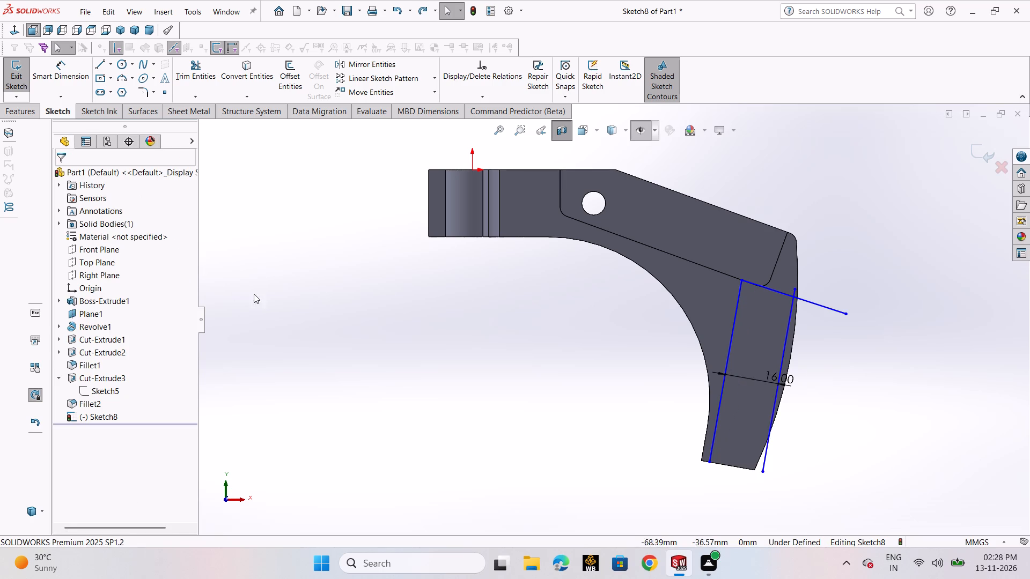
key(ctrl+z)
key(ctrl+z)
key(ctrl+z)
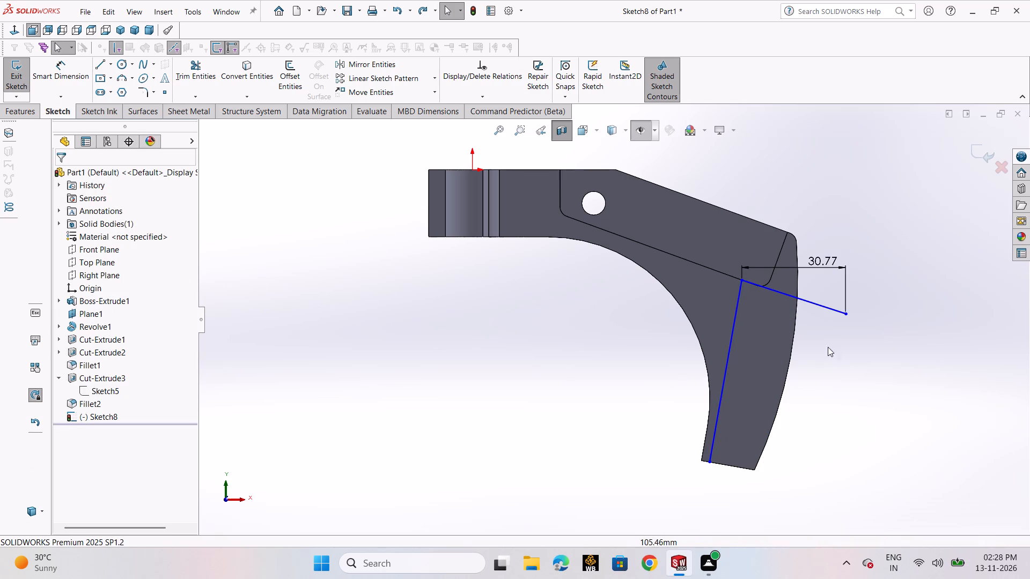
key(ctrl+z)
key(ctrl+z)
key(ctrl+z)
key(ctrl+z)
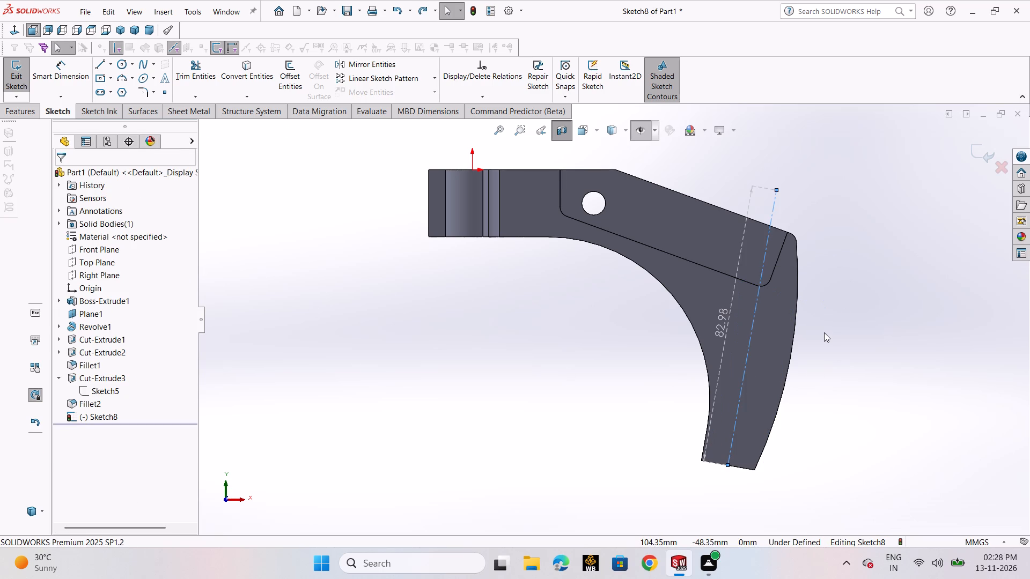
Delete the centerline's length dimension and the centerline itself.
click(892, 445)
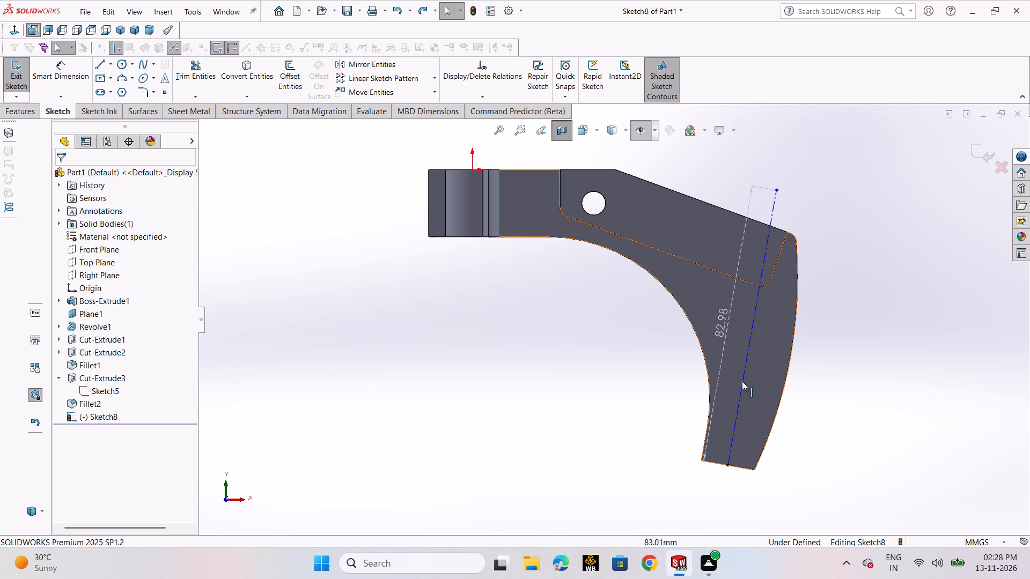
click(721, 324)
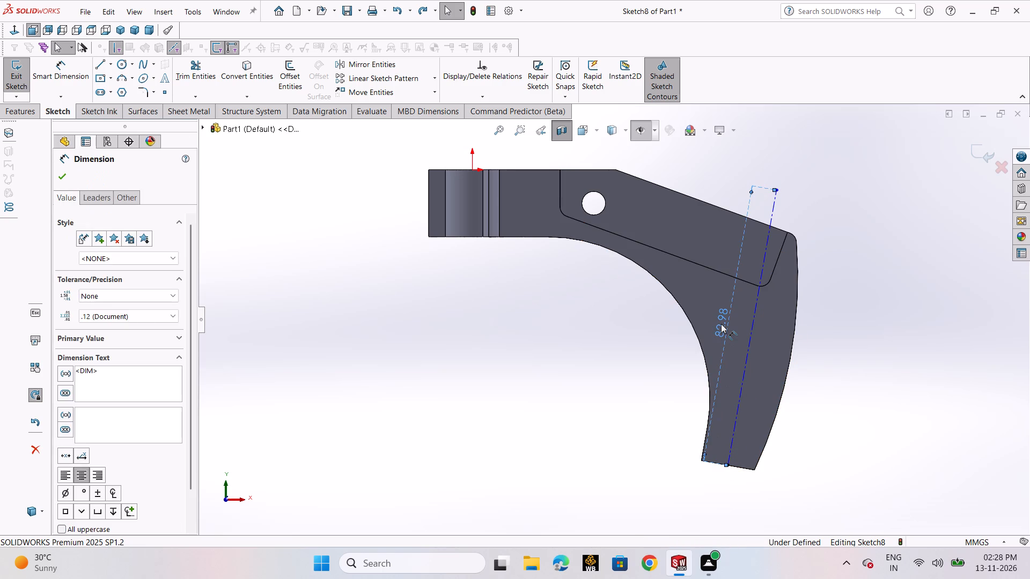
key(Delete)
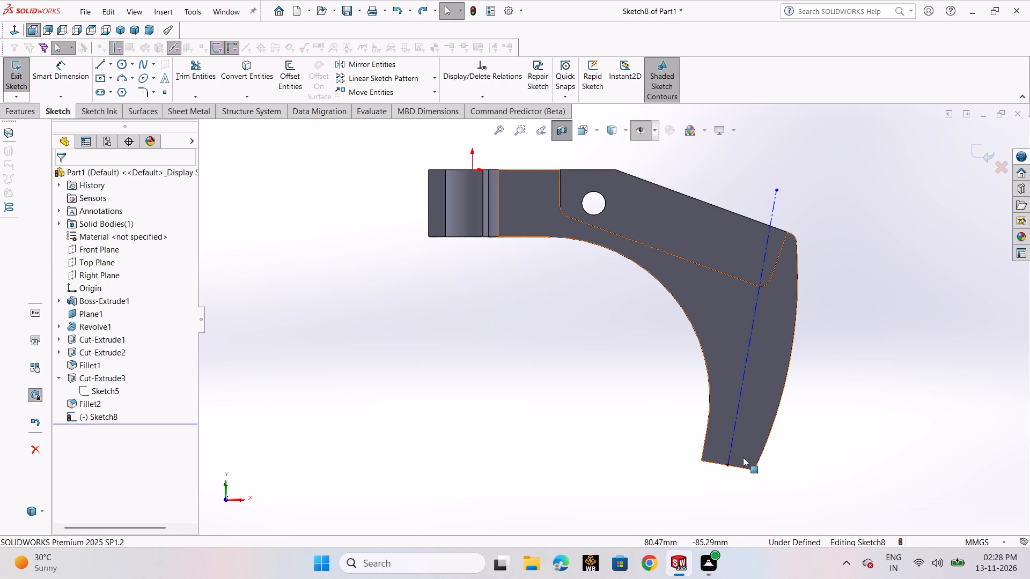
click(732, 437)
key(Delete)
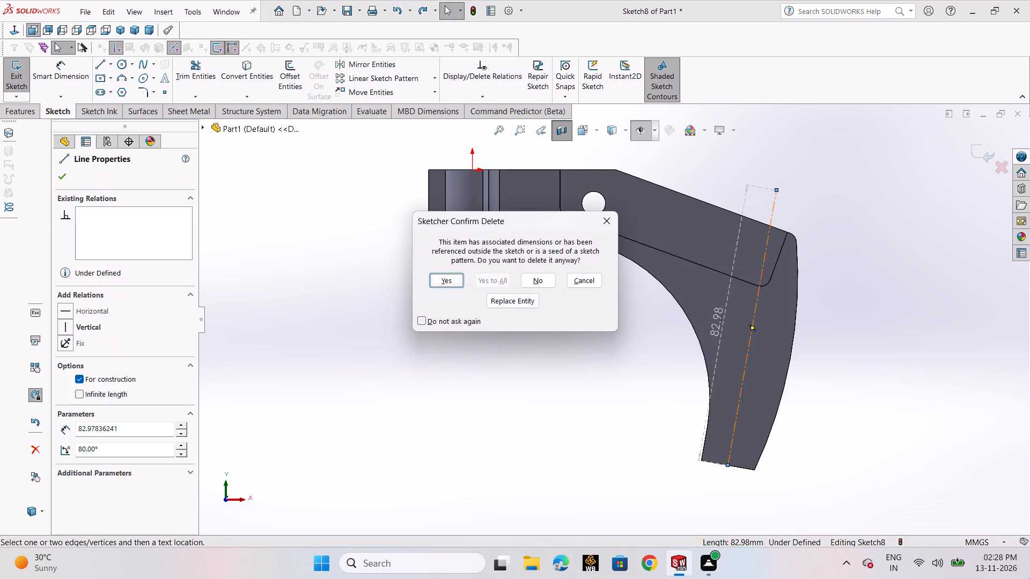
click(439, 277)
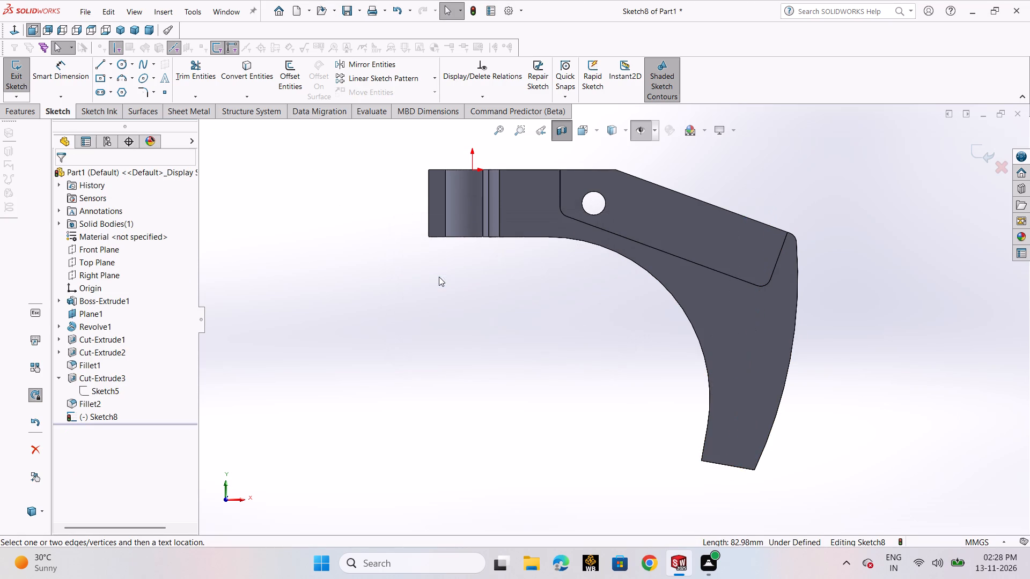
Draw a solid line about 86 mm long from near the arm's lower inner corner, perpendicular to the end edge, past the upper sloping edge.
click(112, 67)
click(115, 75)
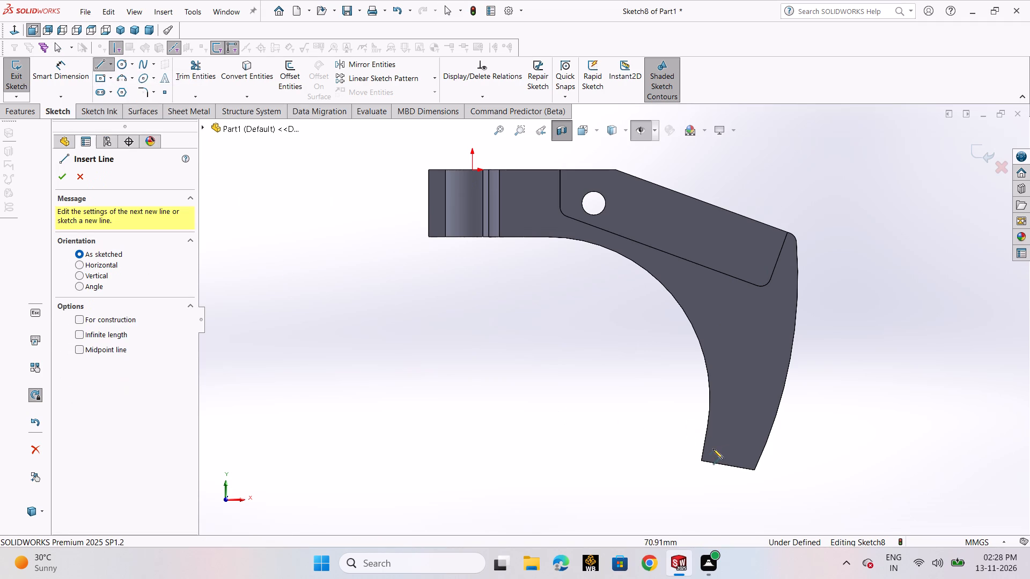
click(709, 461)
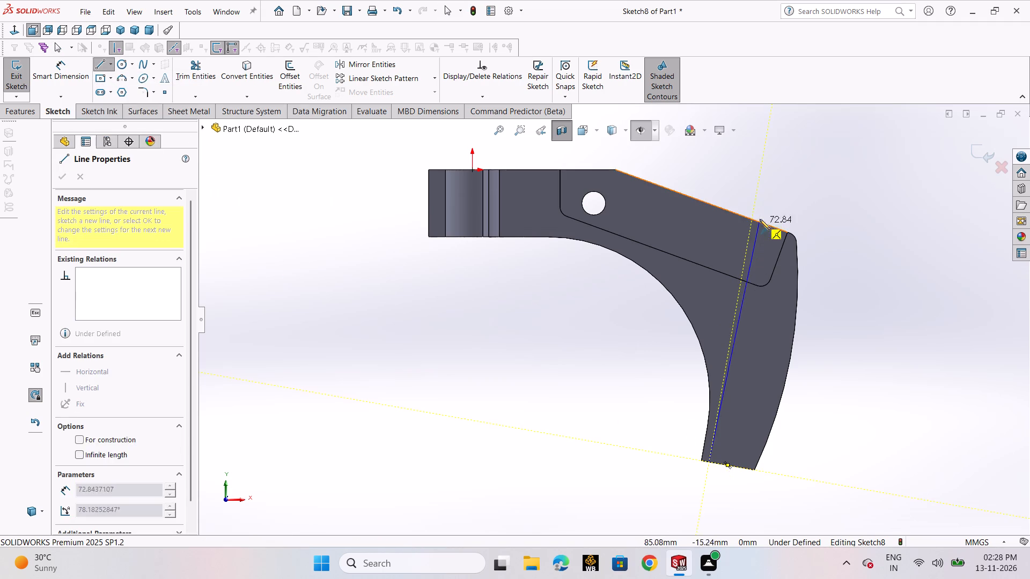
click(760, 179)
right_click(760, 179)
click(771, 185)
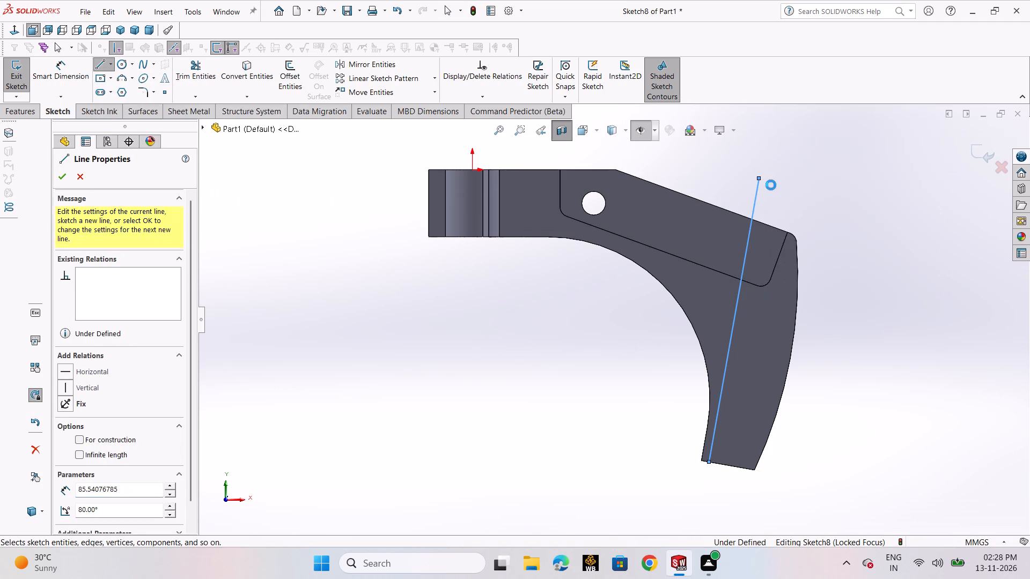
Dimension the line 4 mm from the short straight inner edge at the arm's lower end.
click(56, 77)
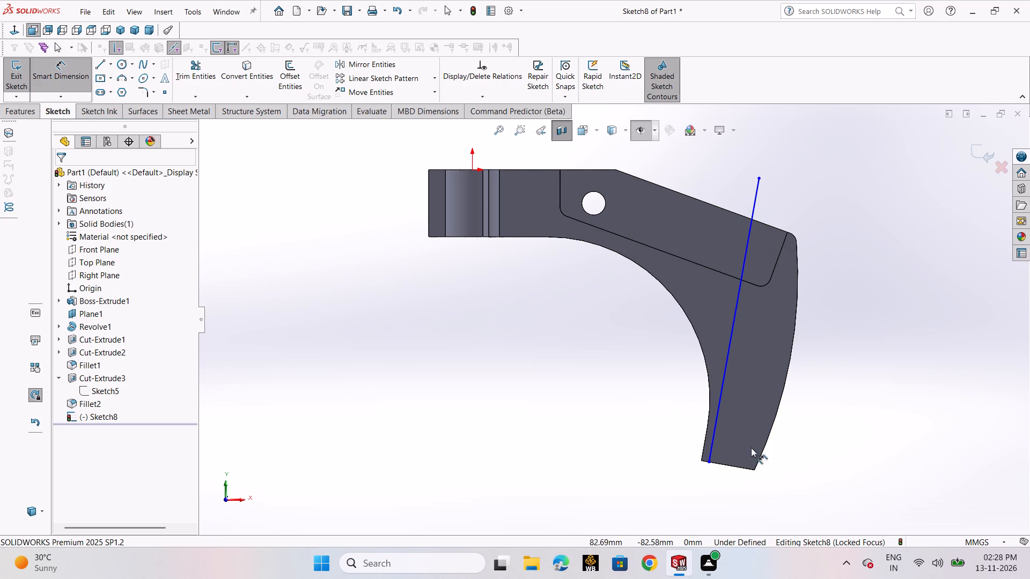
scroll(747, 448, down, 5)
click(601, 403)
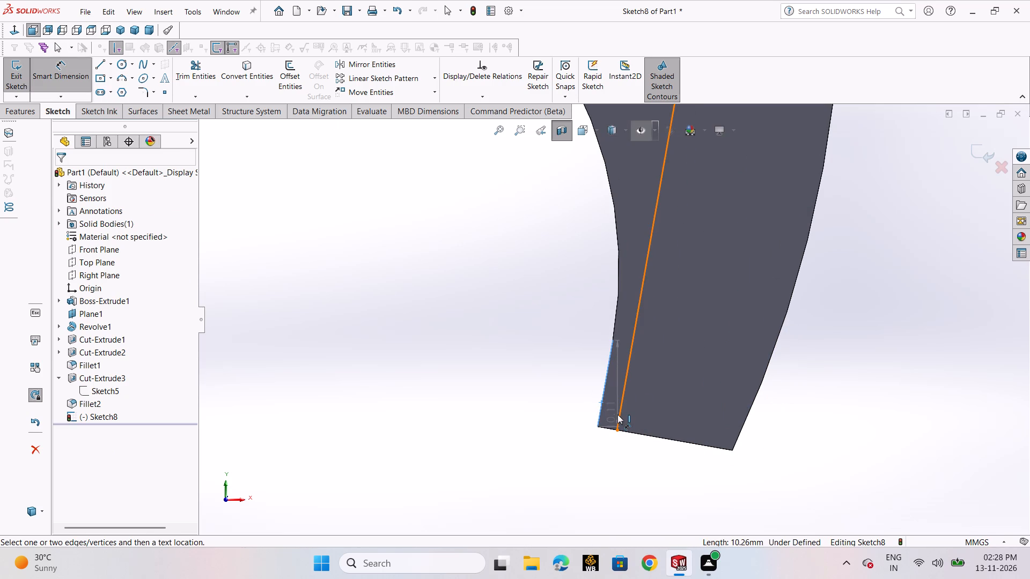
click(617, 414)
click(597, 481)
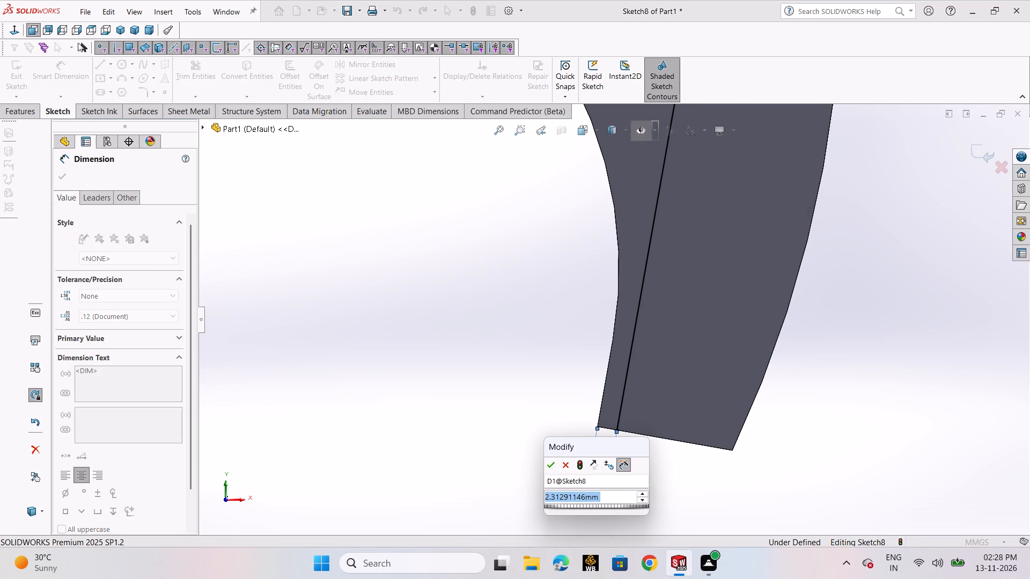
key(4)
key(Return)
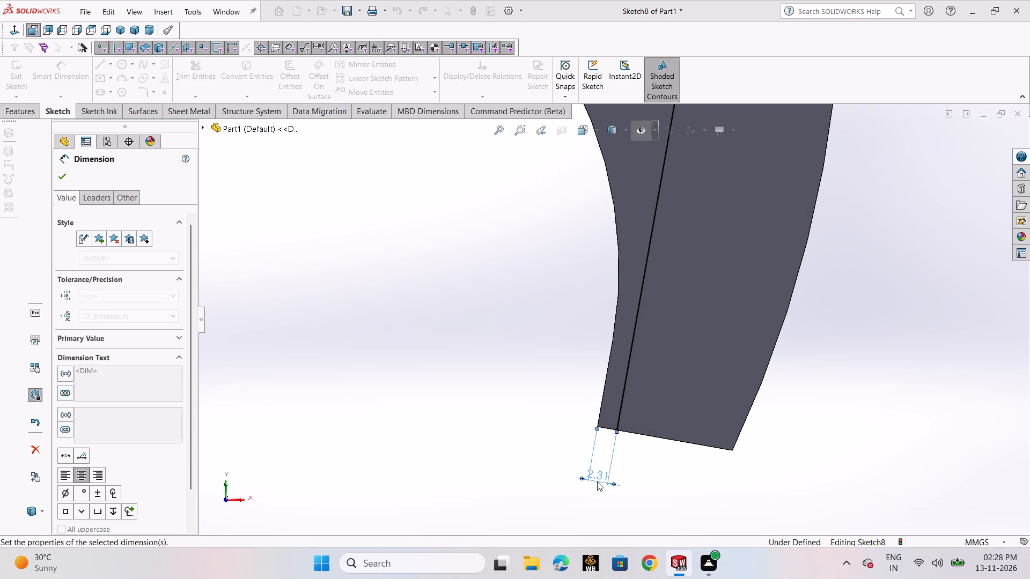
click(62, 177)
Shorten the line to about 61 mm by moving its upper end down inside the pocket outline.
scroll(341, 239, up, 6)
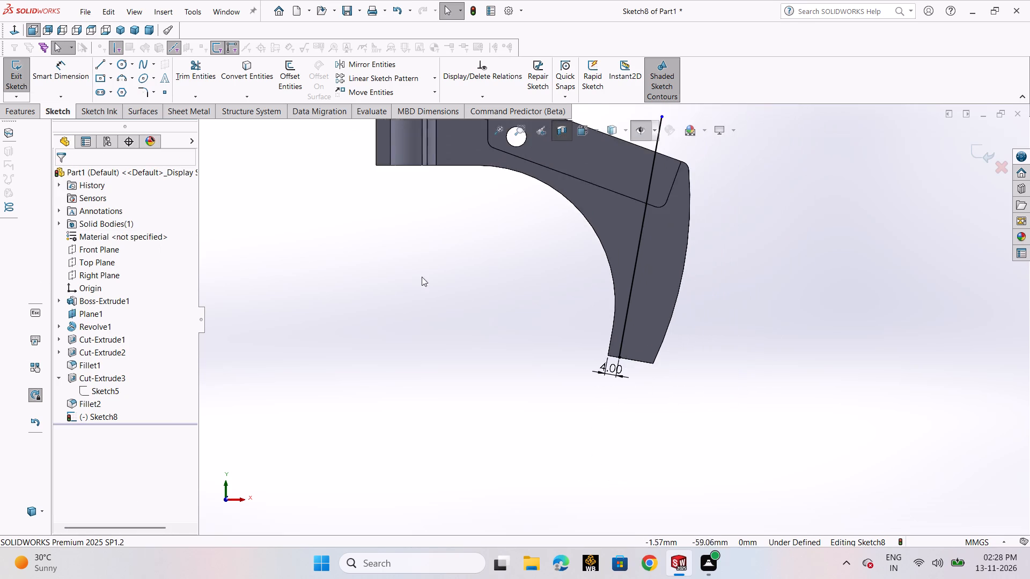
scroll(628, 281, up, 2)
scroll(646, 287, down, 2)
scroll(646, 287, up, 2)
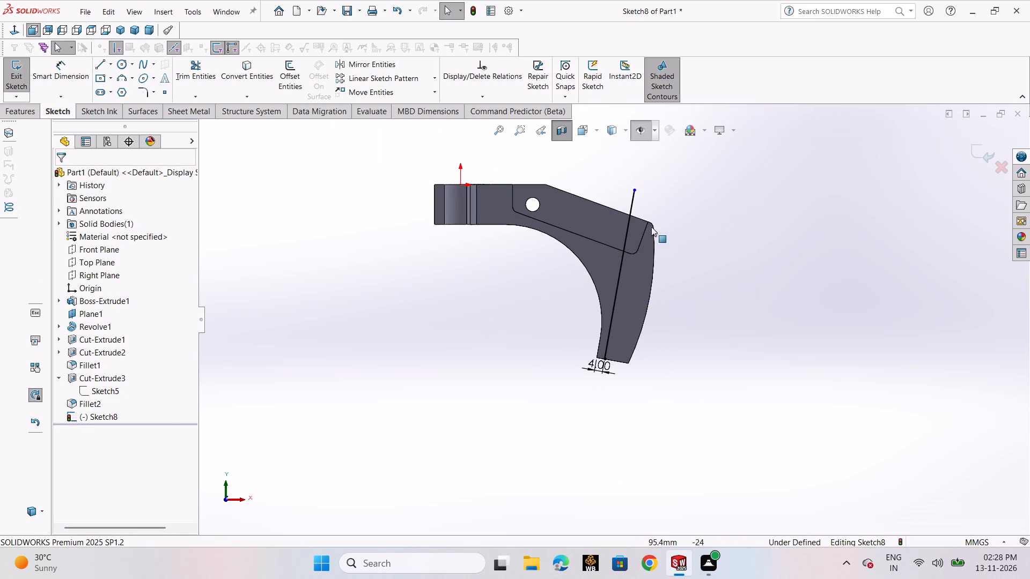
drag(636, 191, 633, 231)
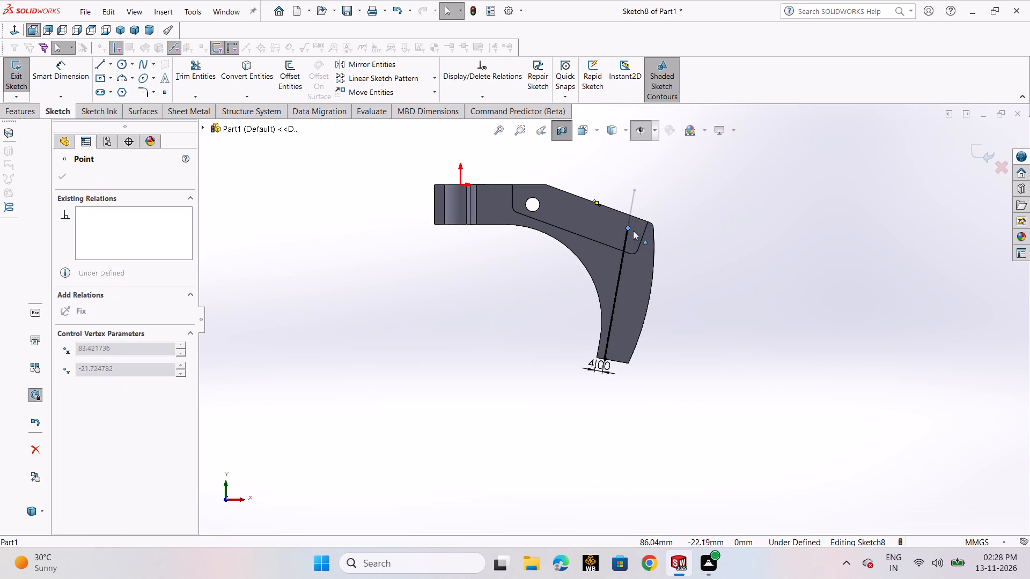
drag(633, 231, 632, 239)
click(710, 307)
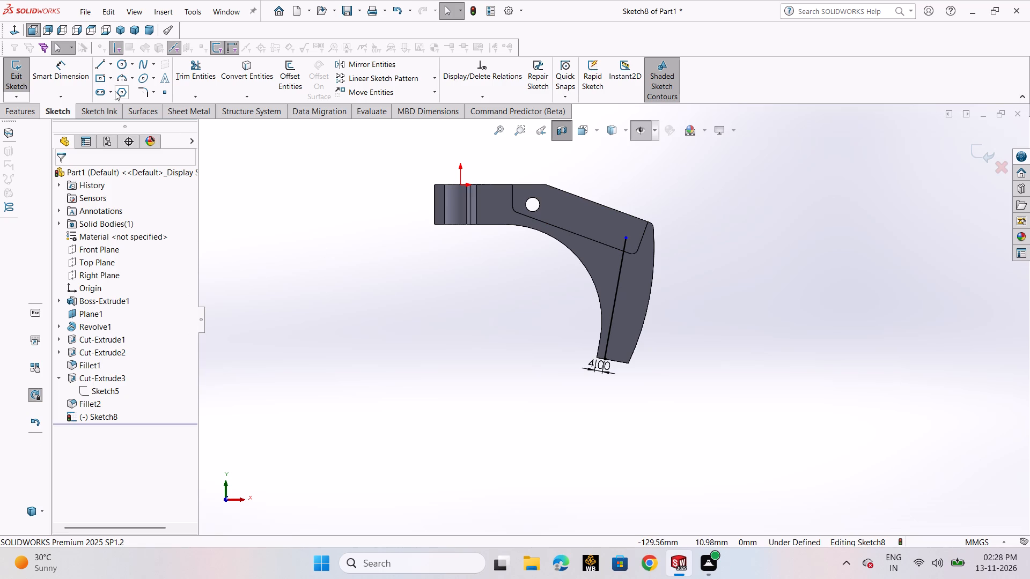
Offset the shortened line by 4 mm toward the arm's outer curved edge.
click(283, 79)
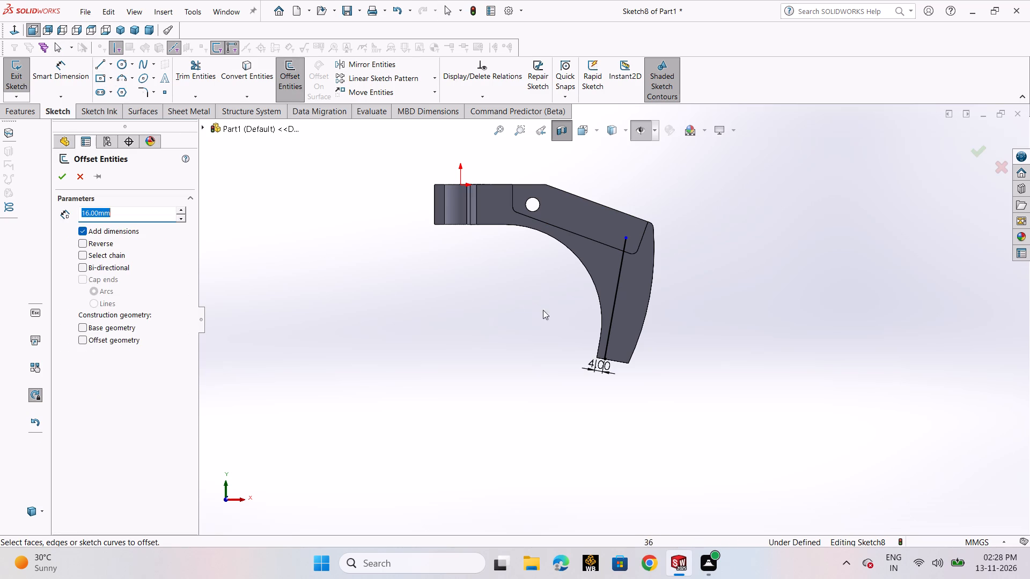
click(610, 311)
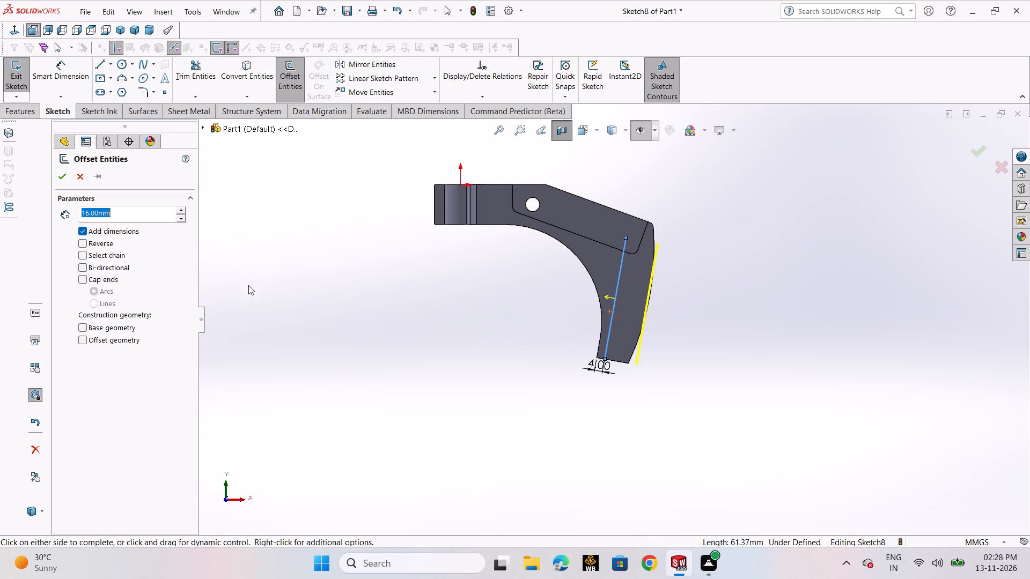
key(4)
key(Return)
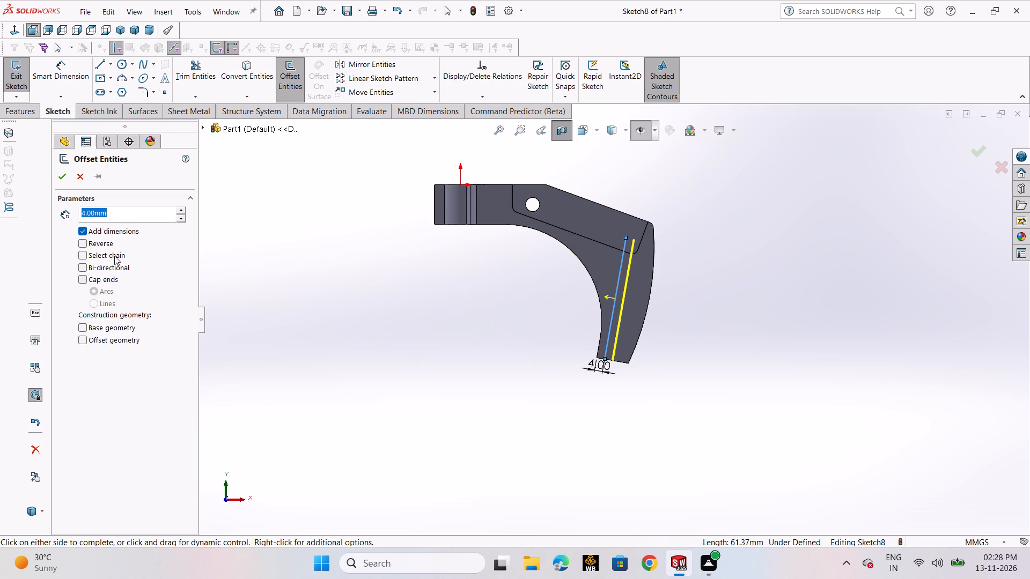
click(56, 179)
Draw a short line about 4 mm long joining the upper ends of the two parallel lines.
scroll(610, 239, down, 4)
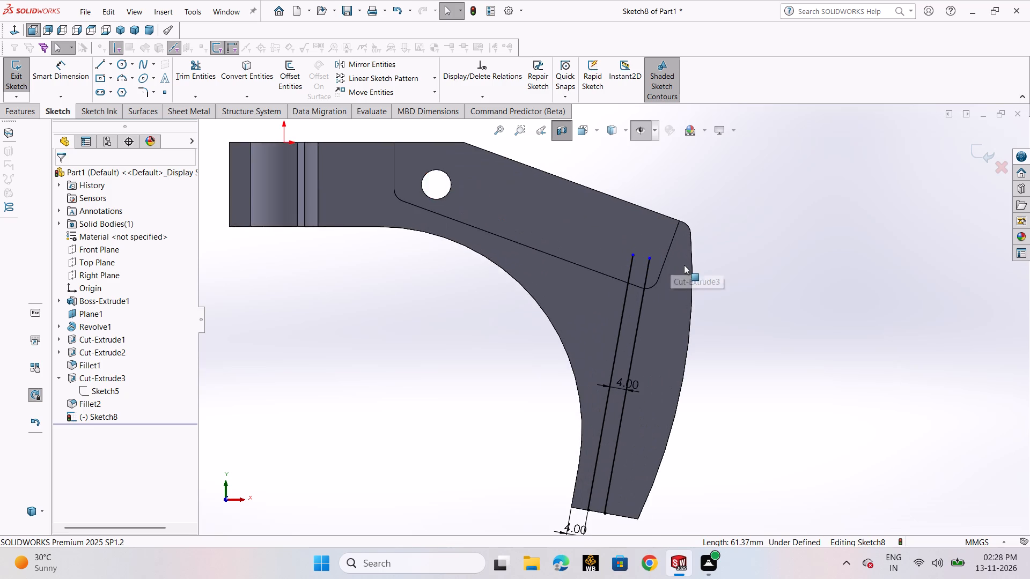
scroll(685, 268, down, 3)
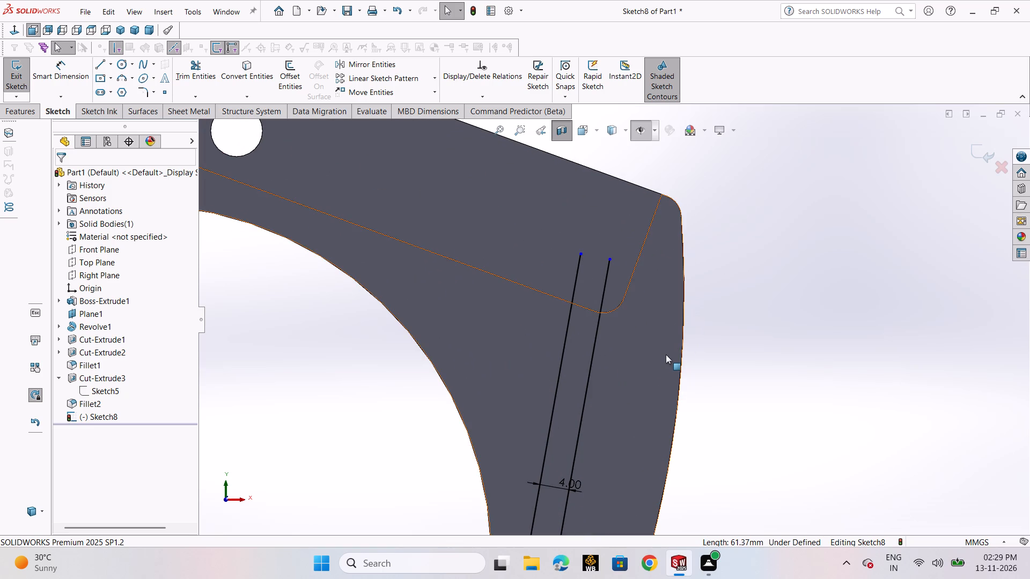
click(101, 69)
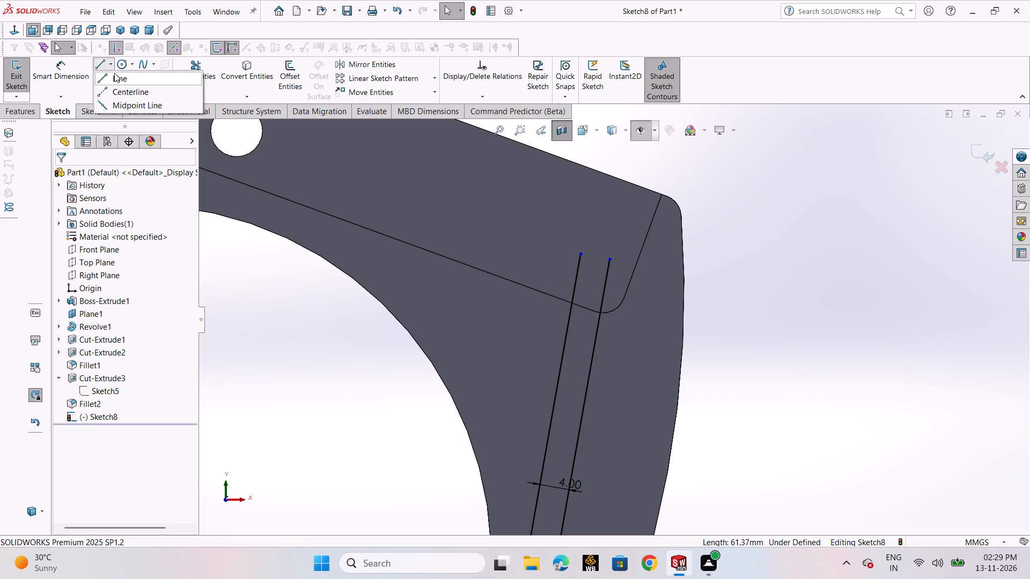
click(118, 75)
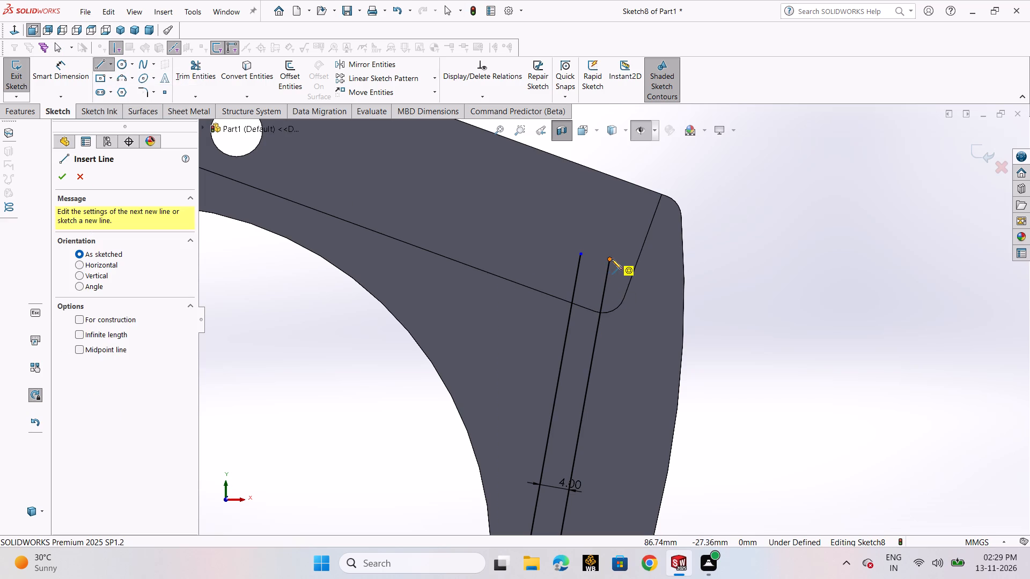
click(612, 259)
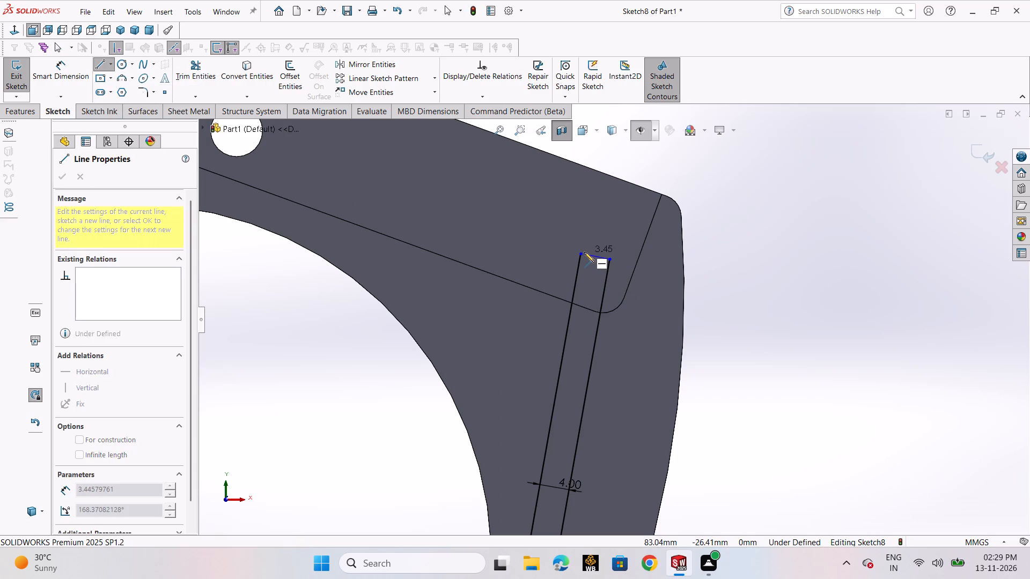
click(582, 254)
right_click(582, 254)
click(611, 264)
scroll(637, 363, up, 5)
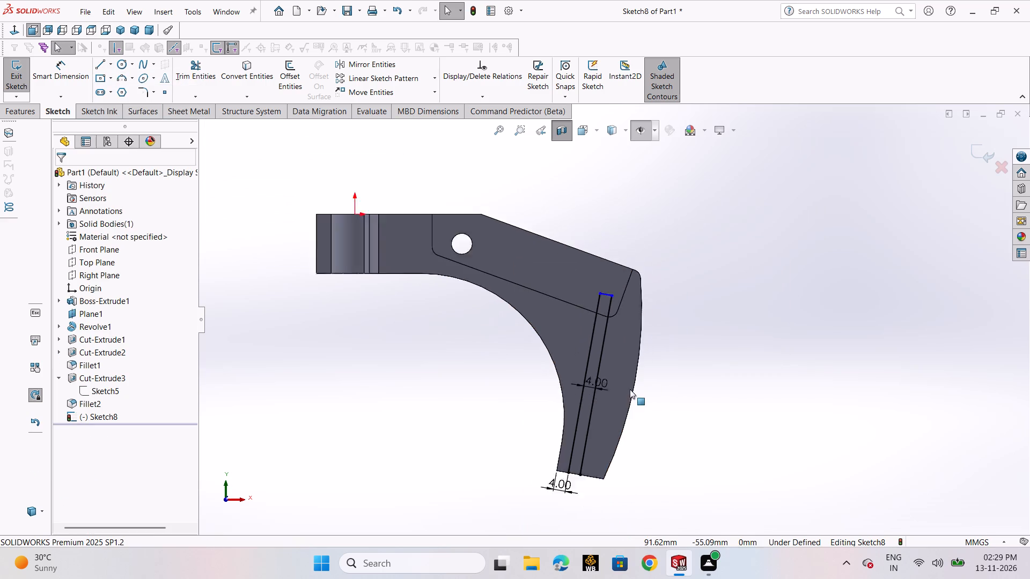
Close the narrow profile with a 4 mm line joining the lower ends of the two parallel lines.
scroll(630, 389, up, 2)
click(107, 66)
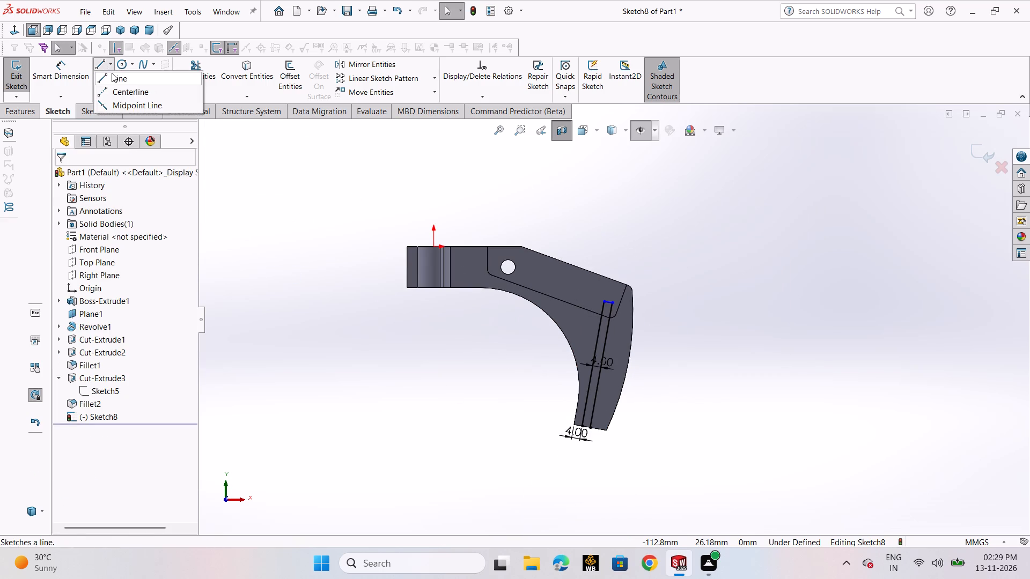
click(112, 75)
scroll(642, 391, down, 5)
scroll(501, 398, down, 3)
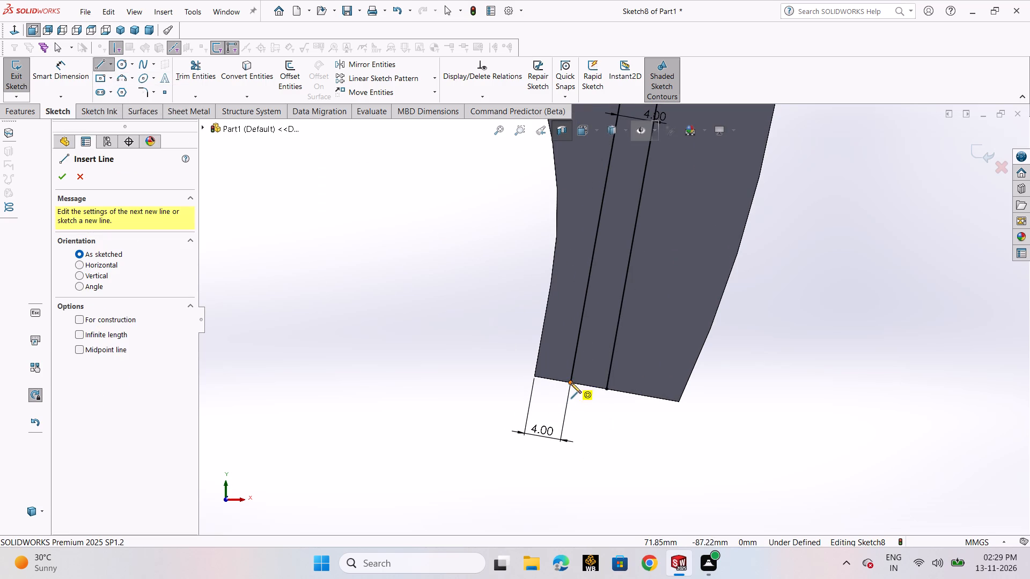
click(571, 381)
click(605, 389)
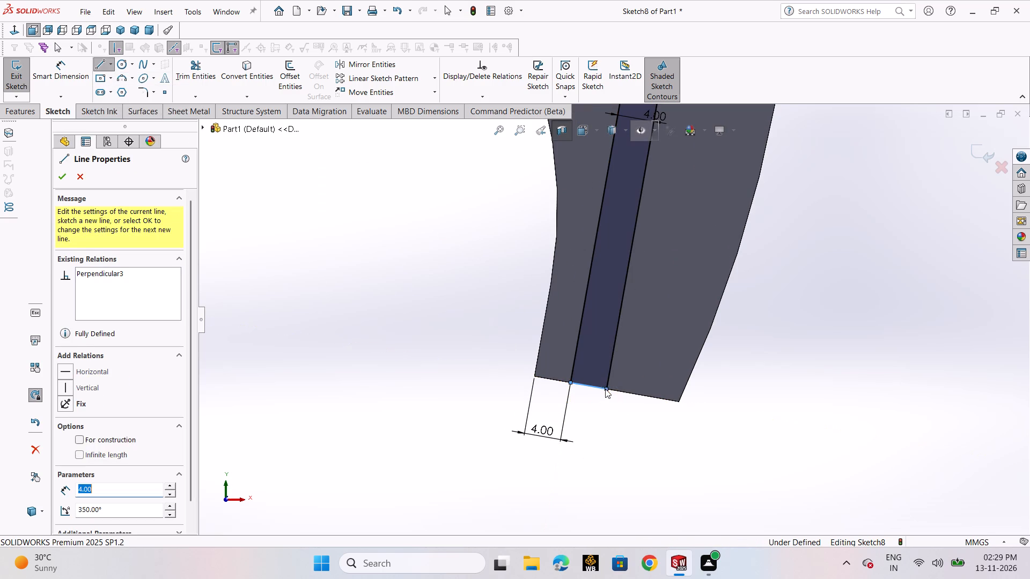
right_click(605, 389)
click(627, 400)
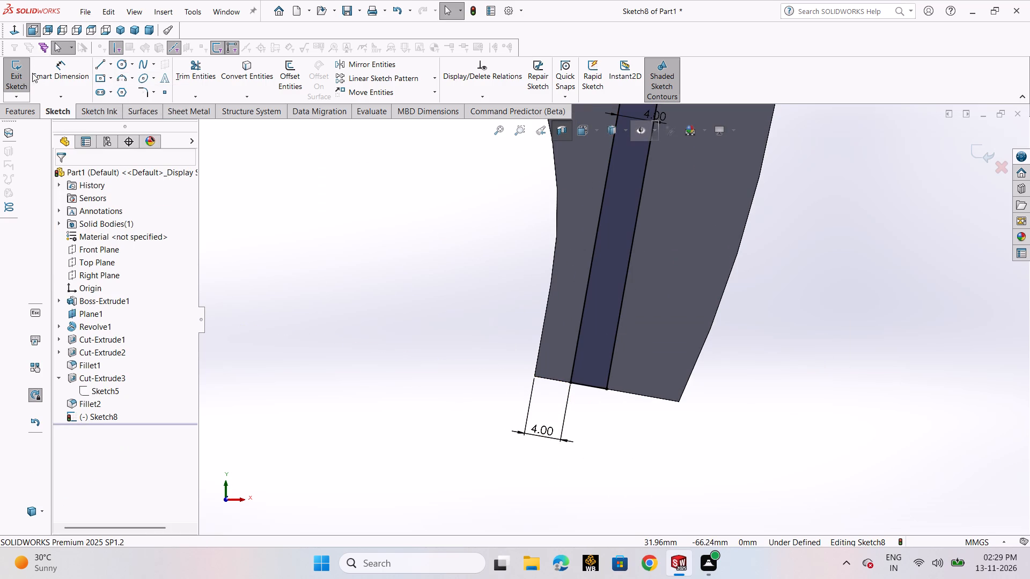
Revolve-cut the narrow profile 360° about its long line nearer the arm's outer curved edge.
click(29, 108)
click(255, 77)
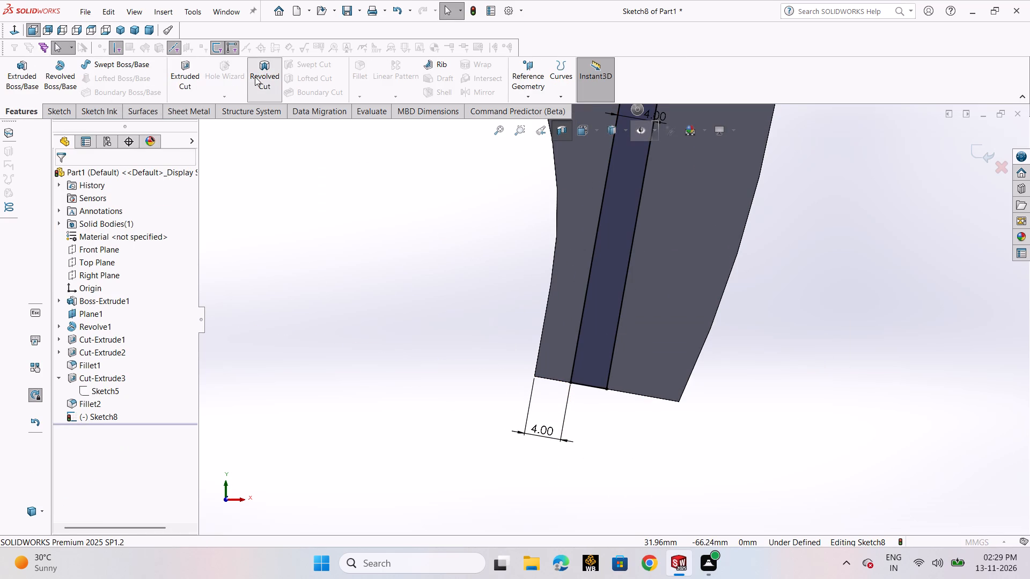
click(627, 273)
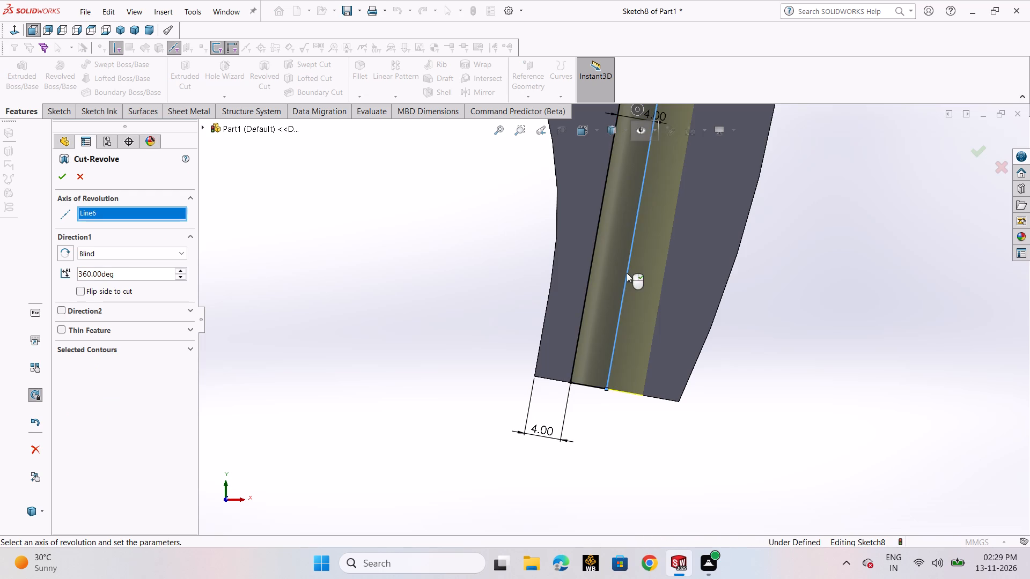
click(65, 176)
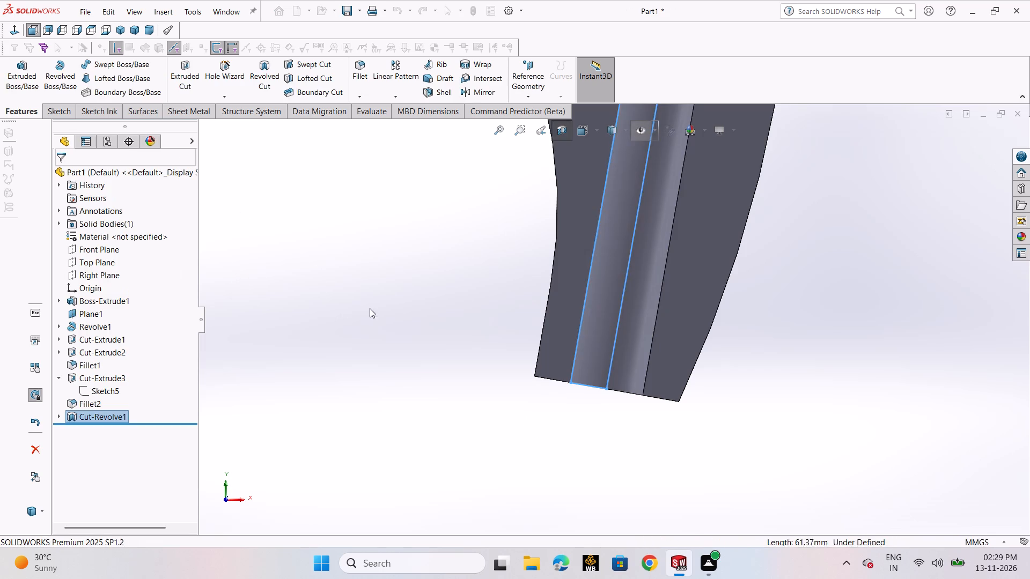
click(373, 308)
Open the arm's base profile sketch, Sketch1, for editing.
scroll(735, 320, up, 8)
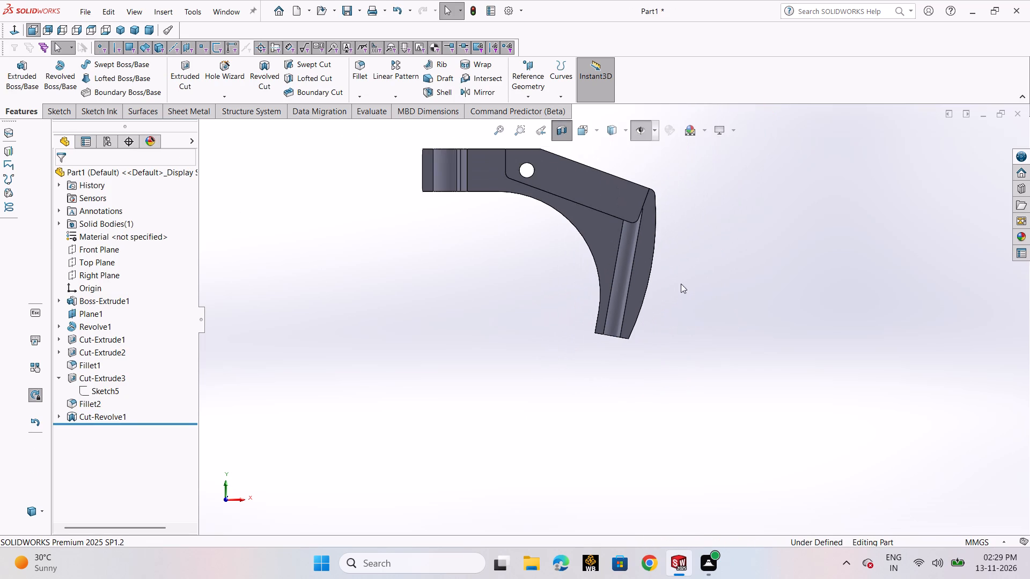
scroll(678, 289, down, 3)
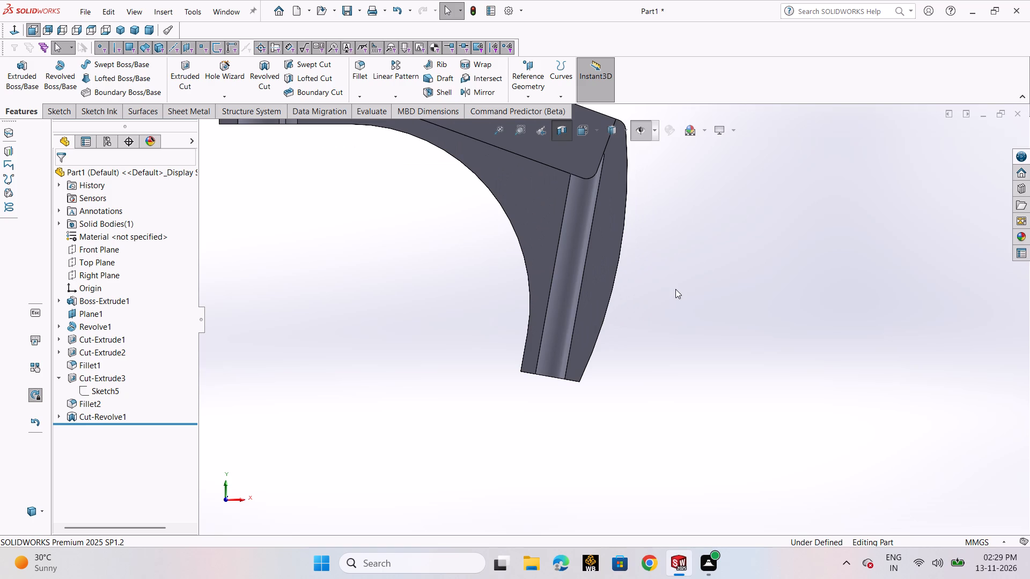
click(61, 301)
click(98, 319)
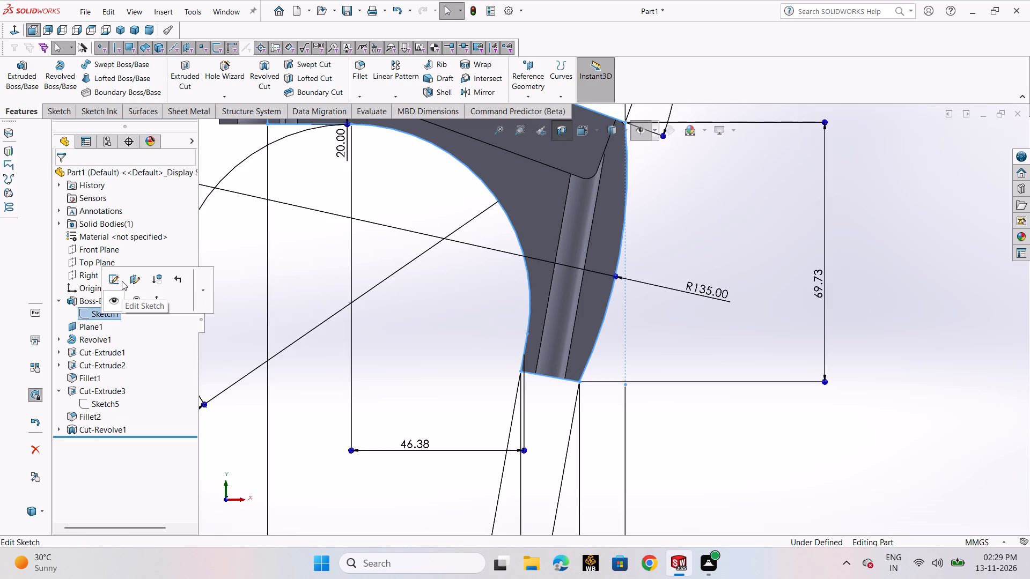
click(121, 280)
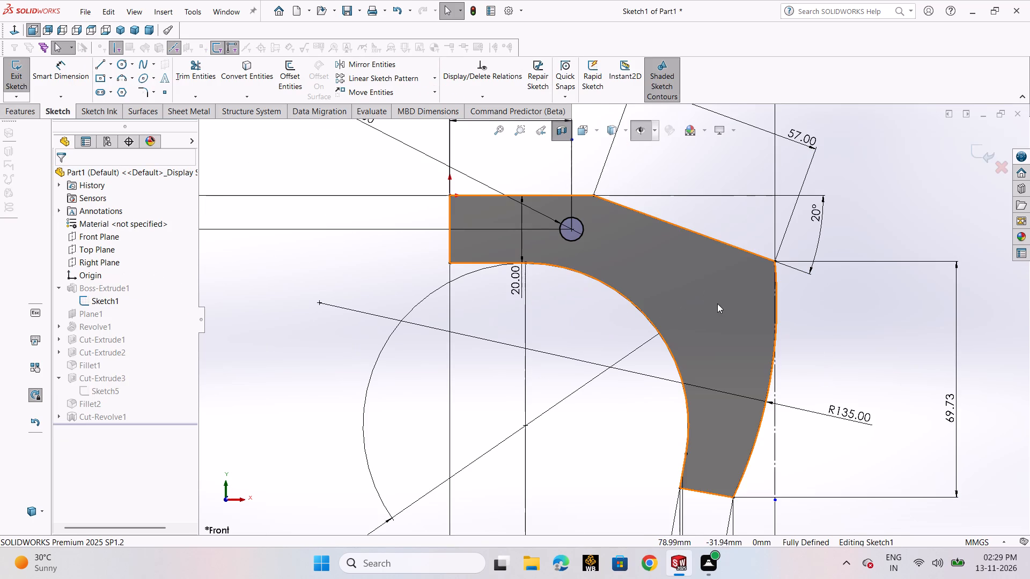
scroll(764, 337, up, 2)
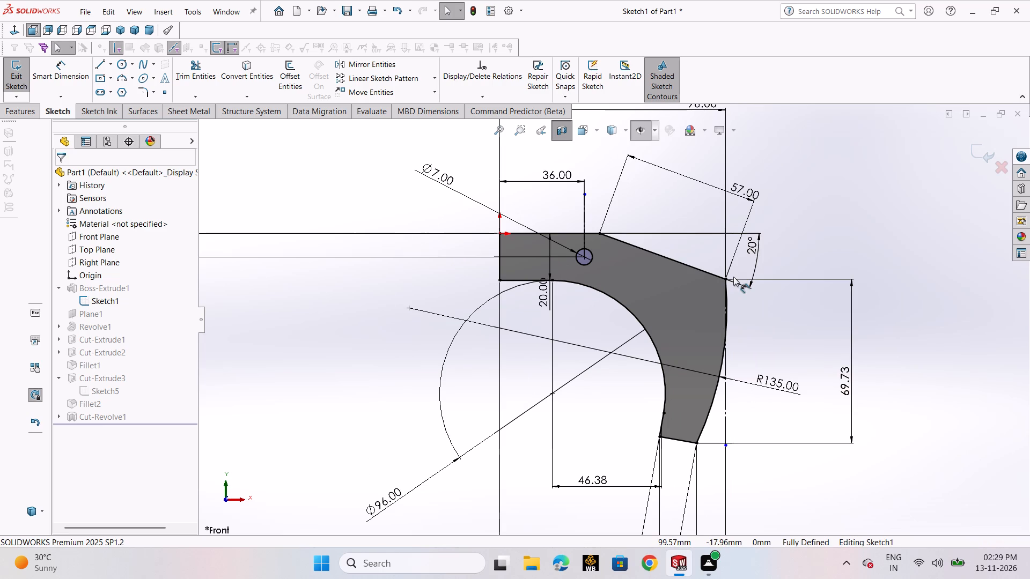
scroll(731, 276, up, 3)
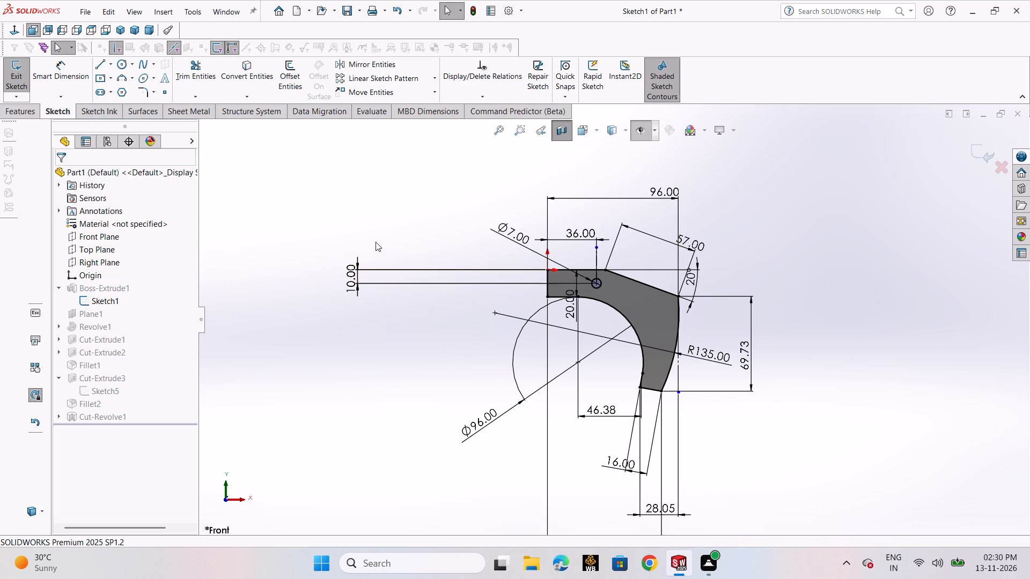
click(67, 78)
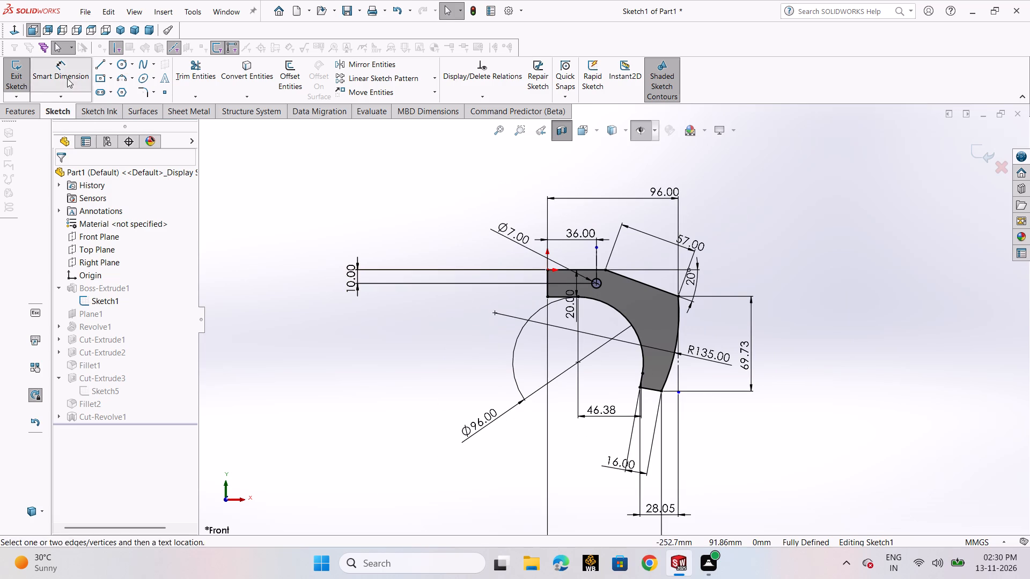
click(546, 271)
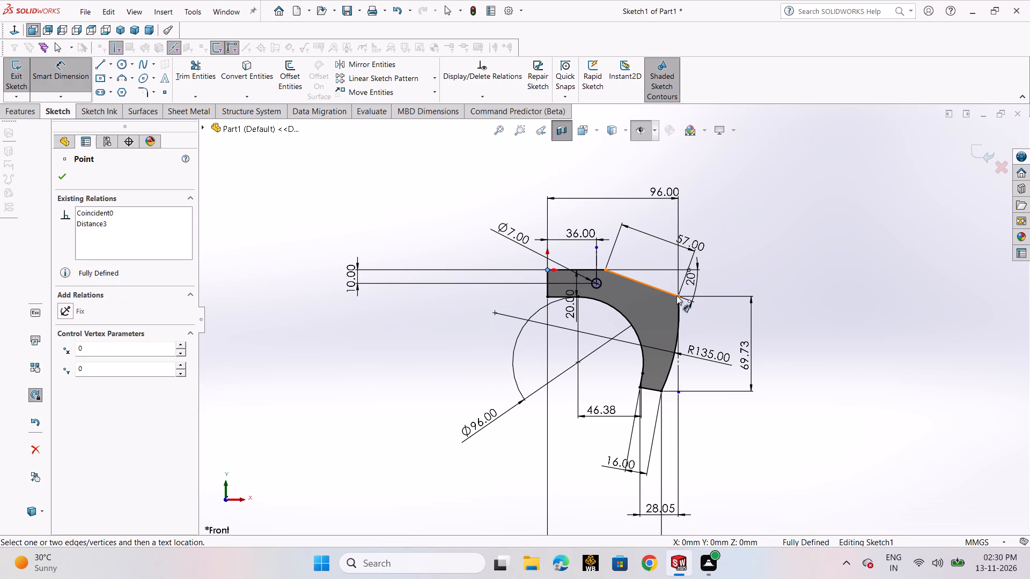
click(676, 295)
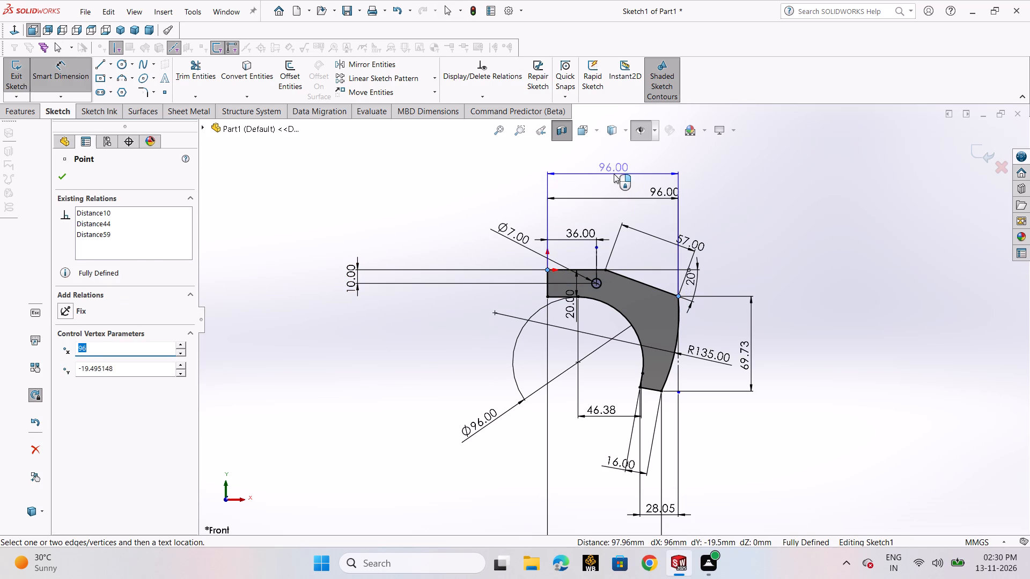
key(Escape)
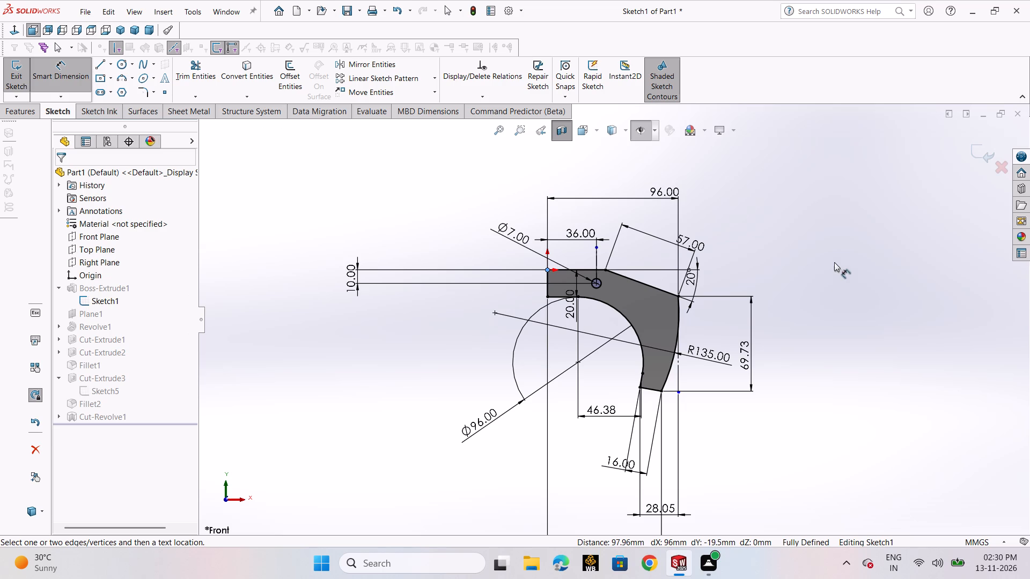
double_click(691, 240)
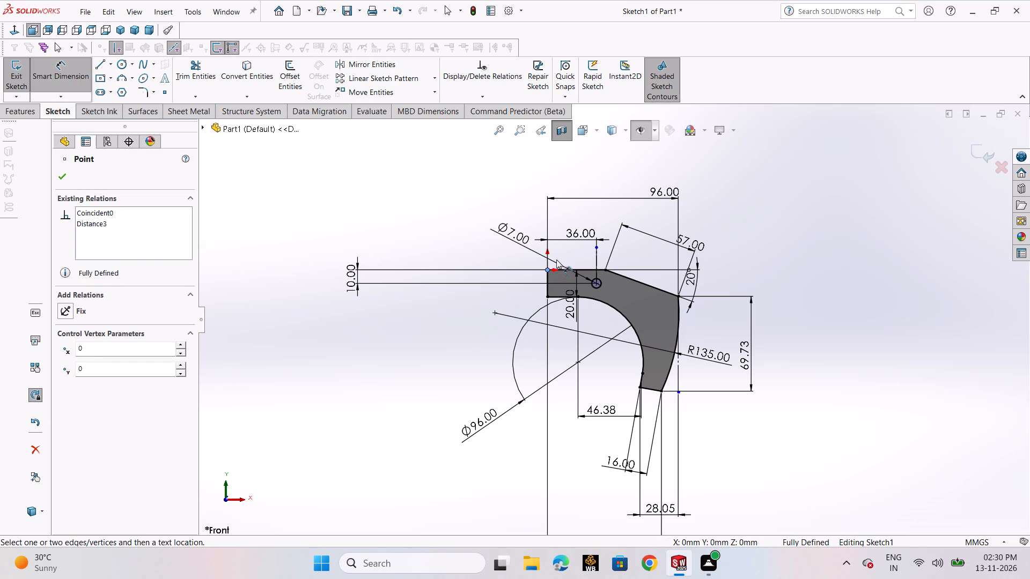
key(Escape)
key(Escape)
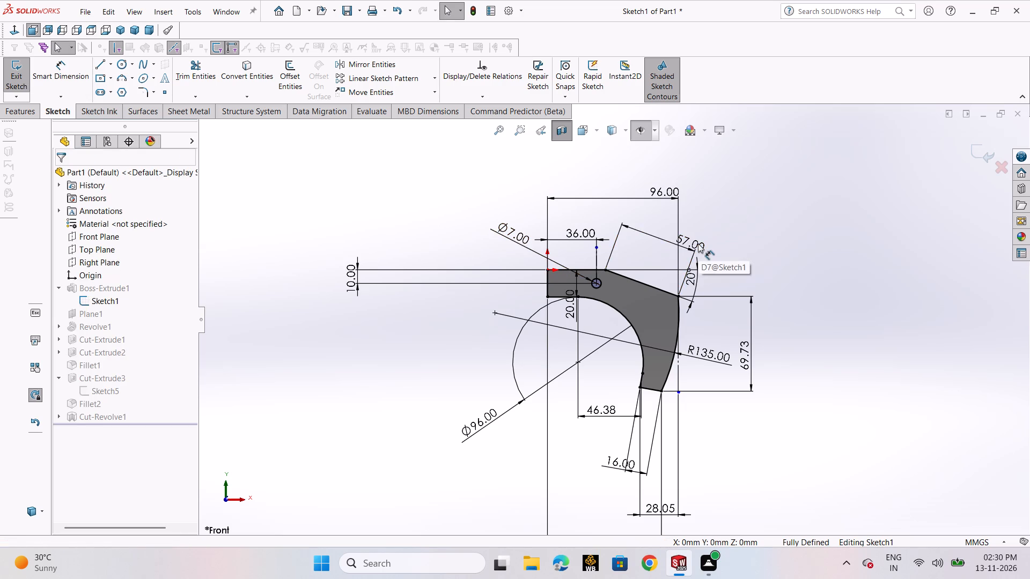
Set the length of the sloping upper edge to 60 mm and exit the base sketch.
double_click(698, 243)
text(60)
key(Return)
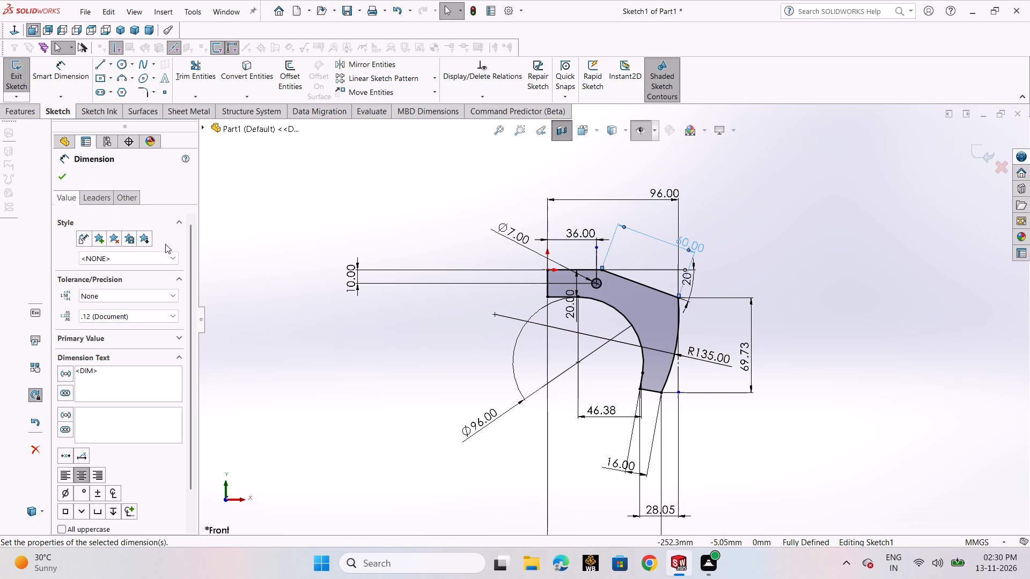
click(67, 175)
click(370, 414)
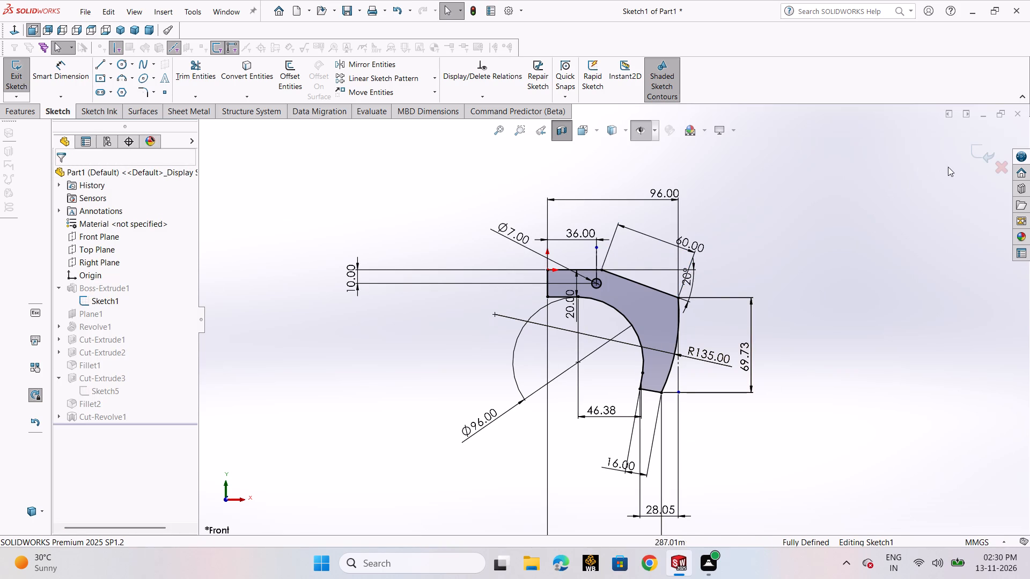
click(980, 149)
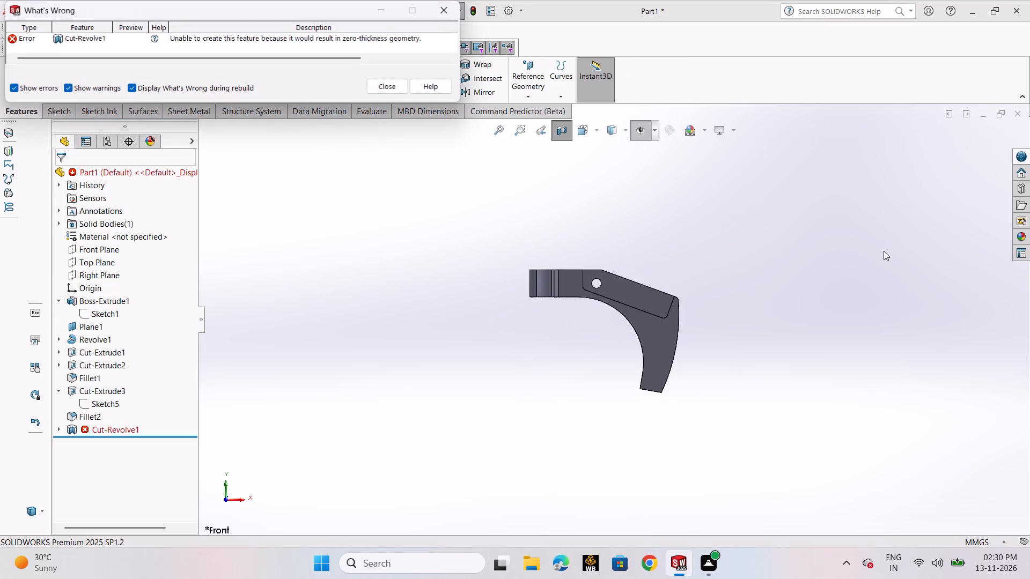
click(391, 92)
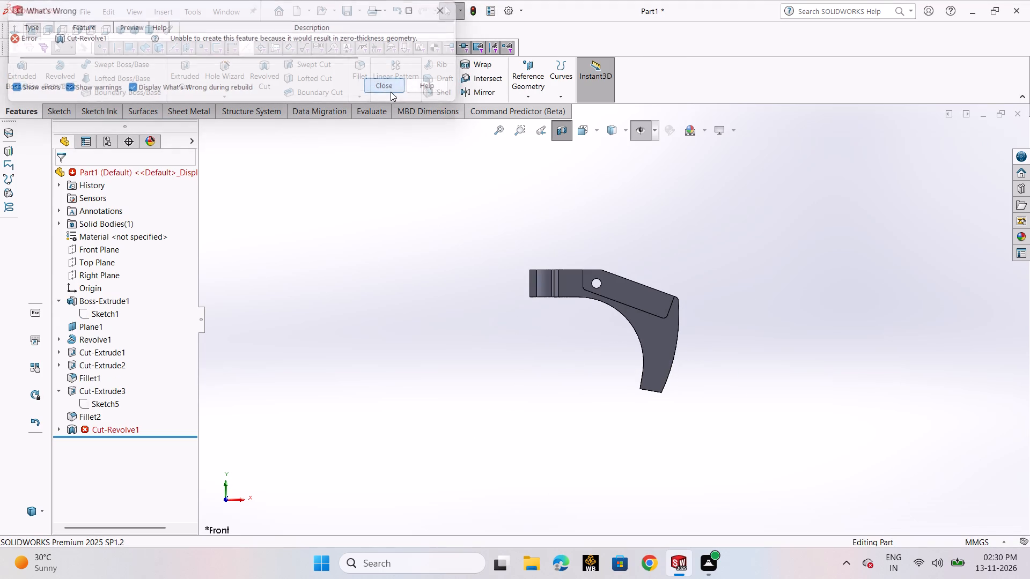
Edit the revolved cut's sketch, setting the narrow profile 2 mm from the arm's inner edge at the lower end, and exit the sketch.
click(60, 426)
click(101, 439)
click(117, 403)
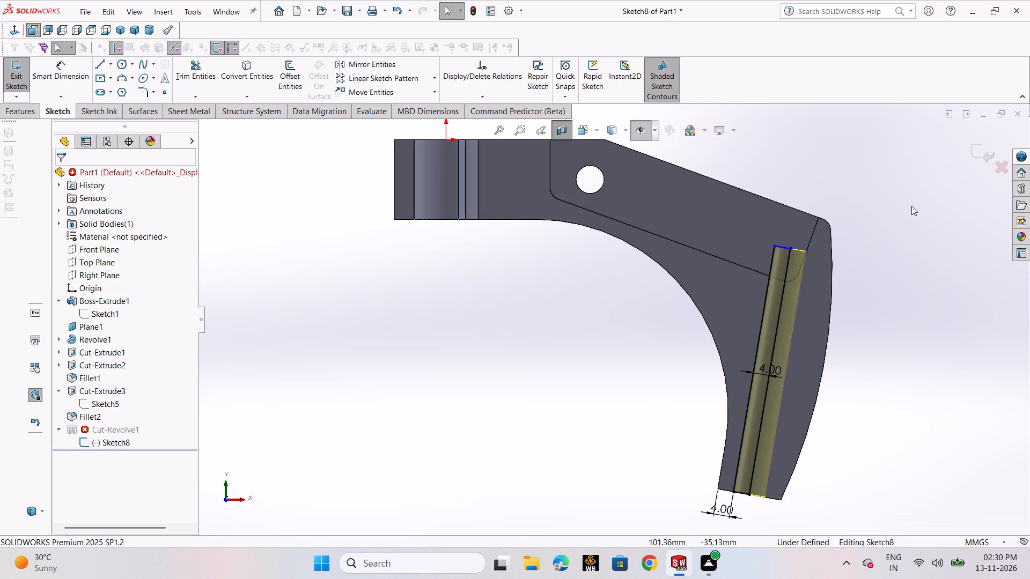
scroll(744, 489, down, 2)
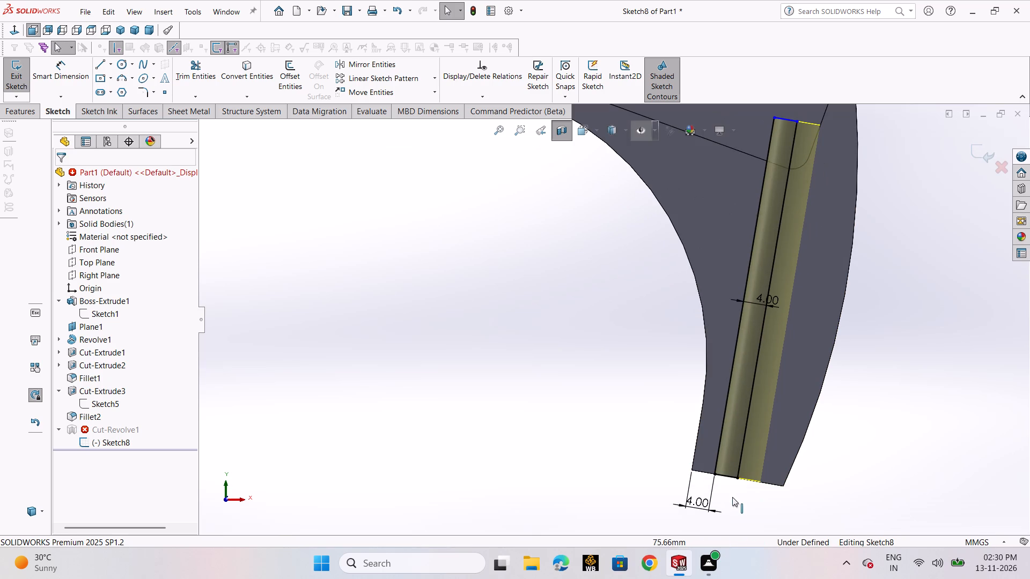
scroll(702, 498, up, 2)
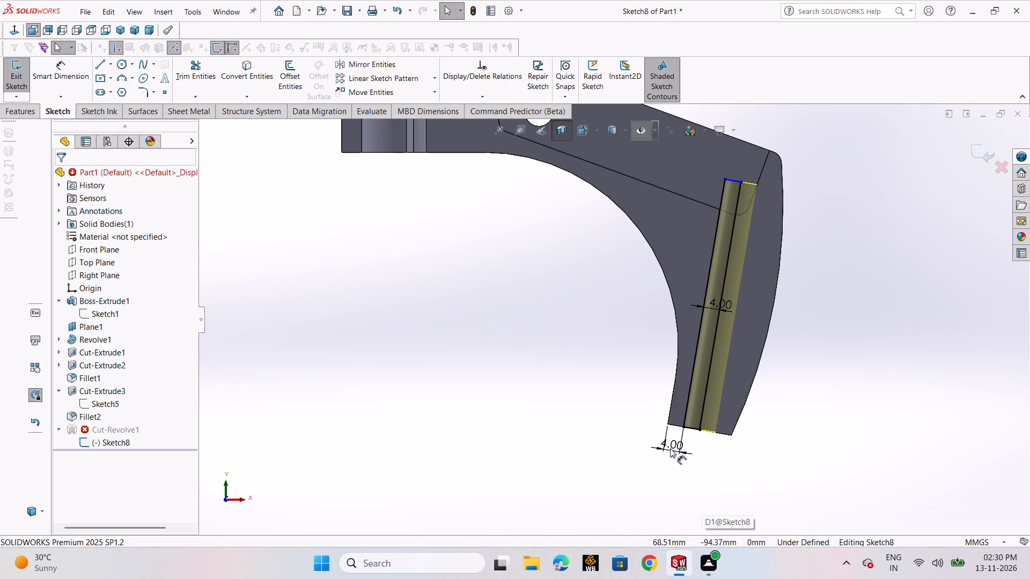
double_click(670, 446)
key(2)
key(Return)
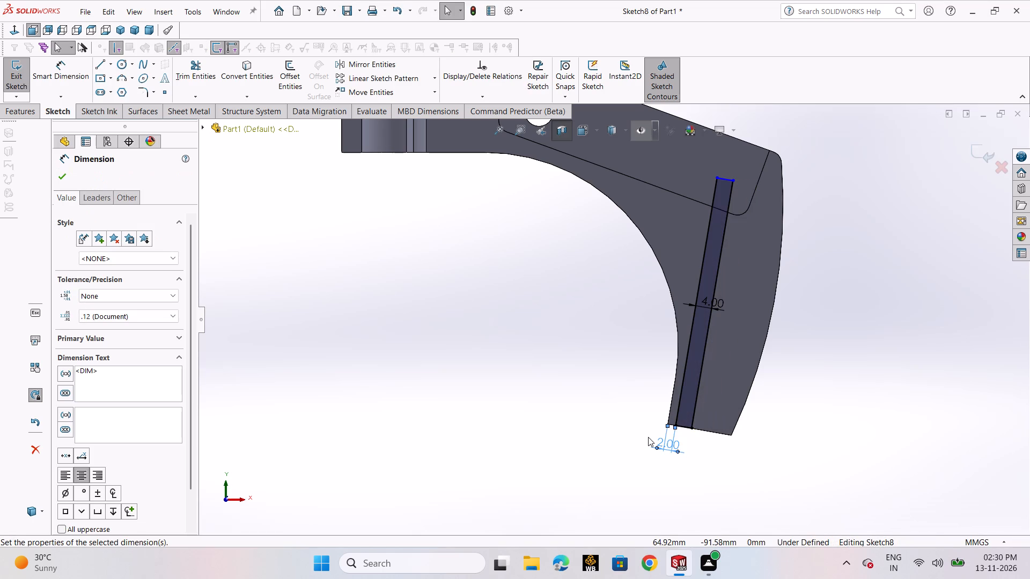
click(64, 178)
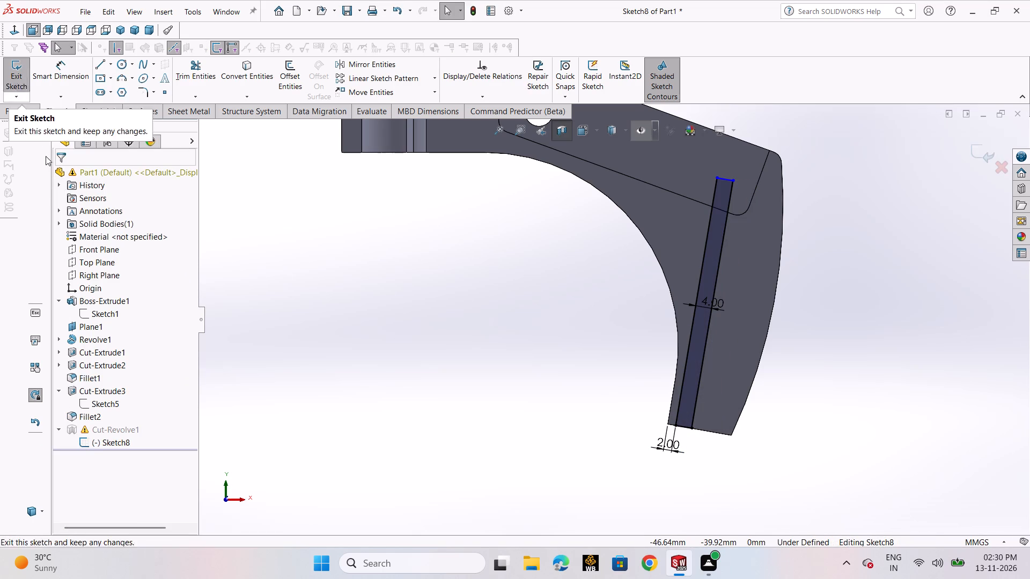
click(122, 428)
right_click(122, 428)
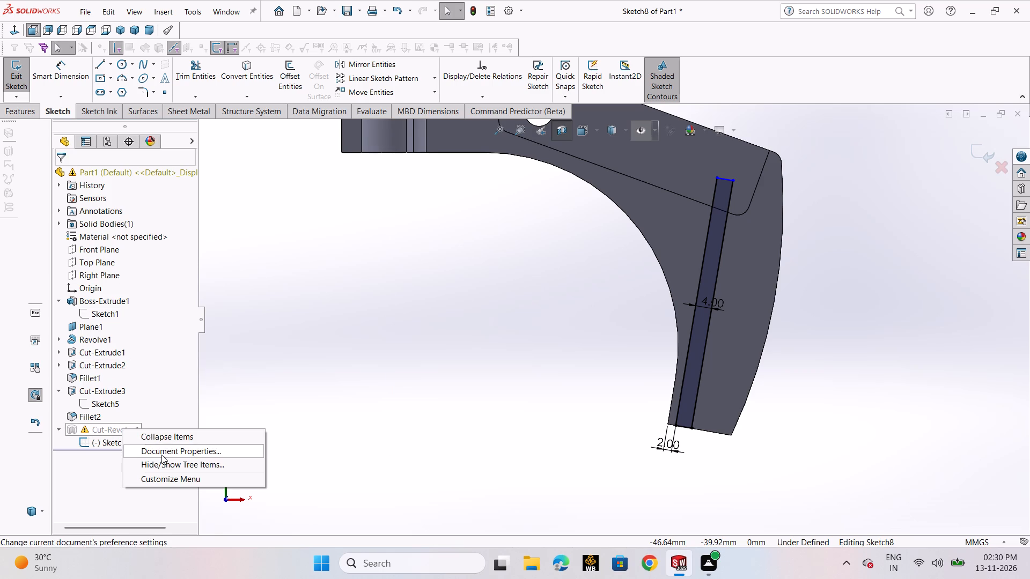
click(981, 152)
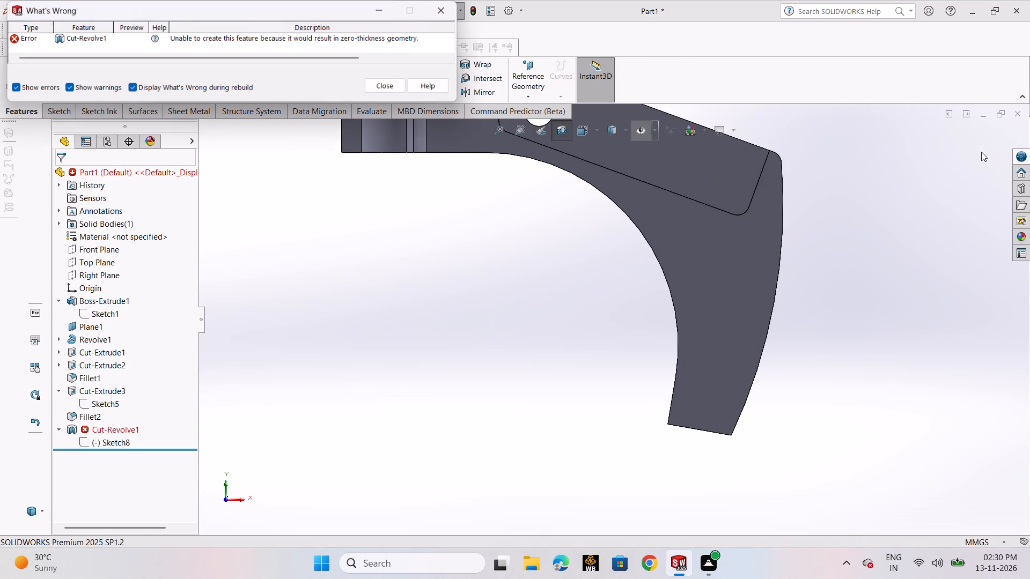
click(394, 86)
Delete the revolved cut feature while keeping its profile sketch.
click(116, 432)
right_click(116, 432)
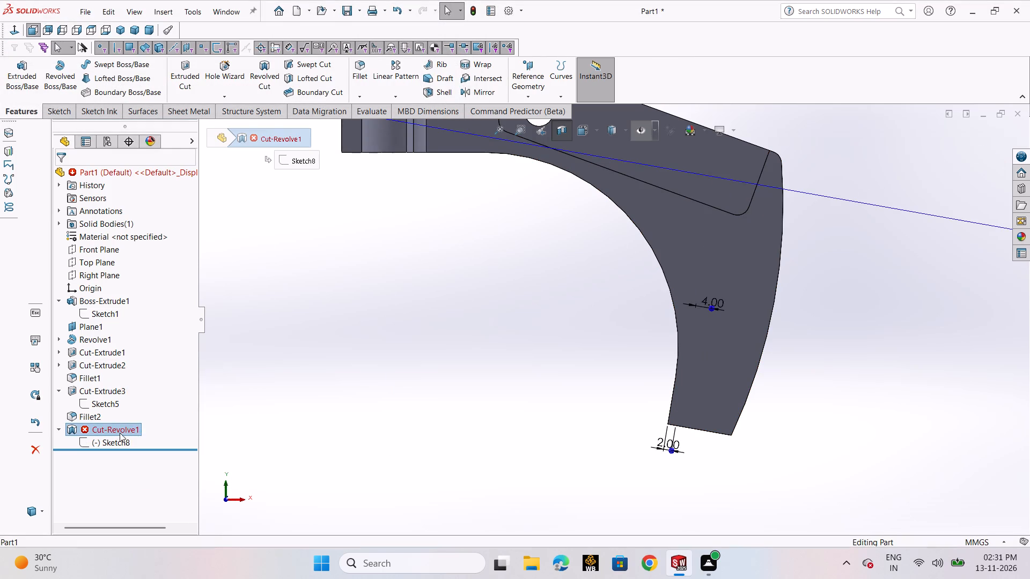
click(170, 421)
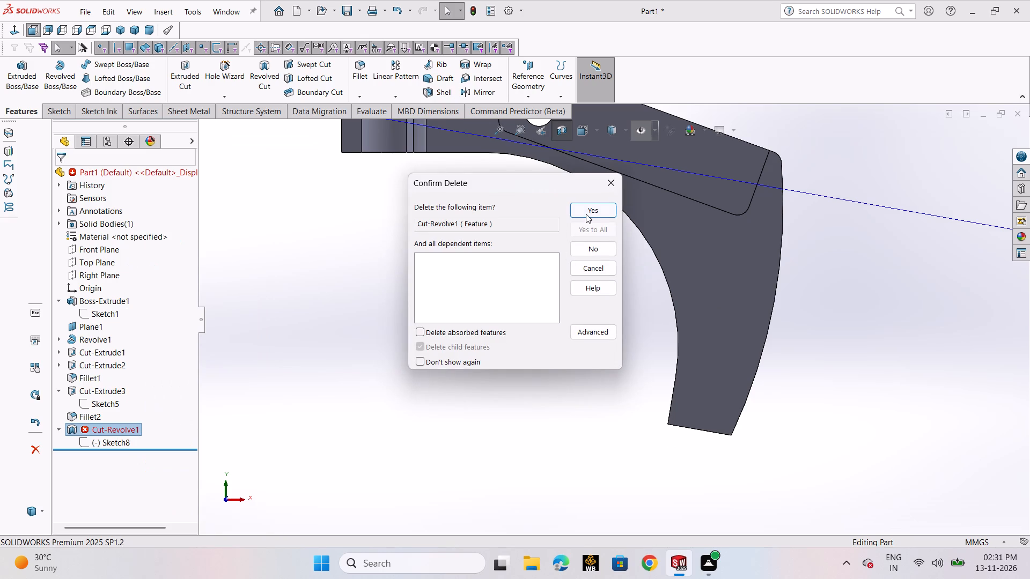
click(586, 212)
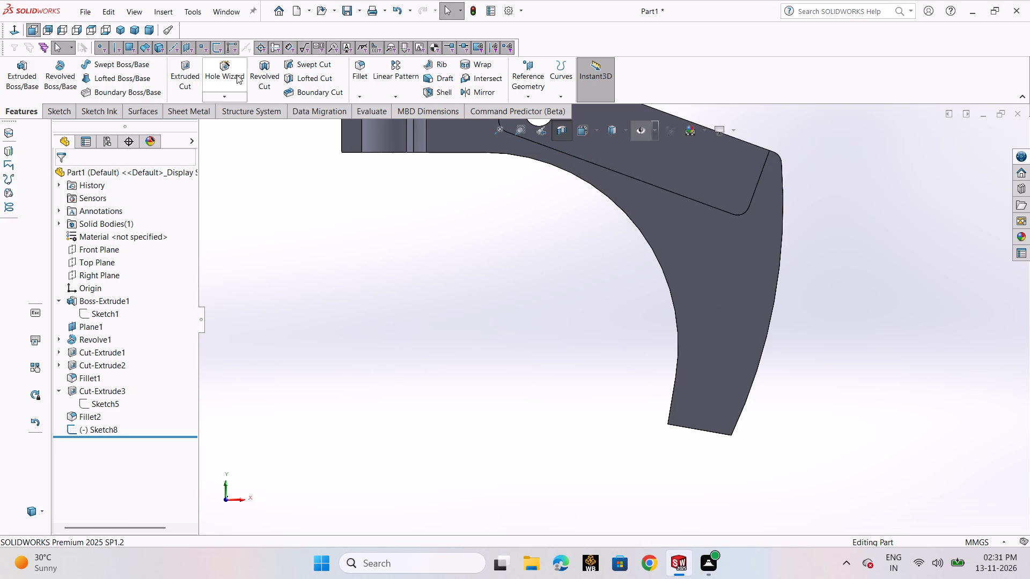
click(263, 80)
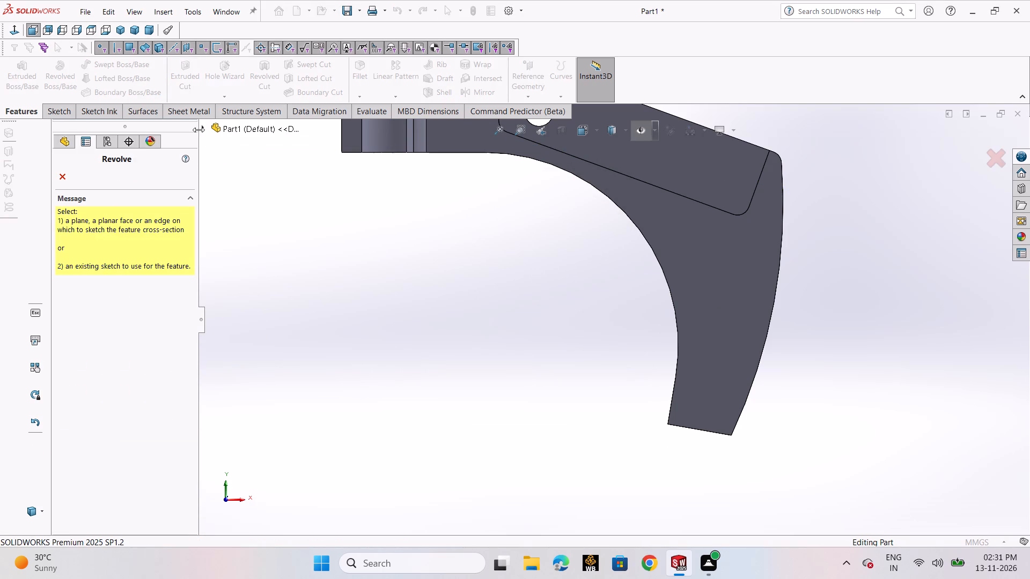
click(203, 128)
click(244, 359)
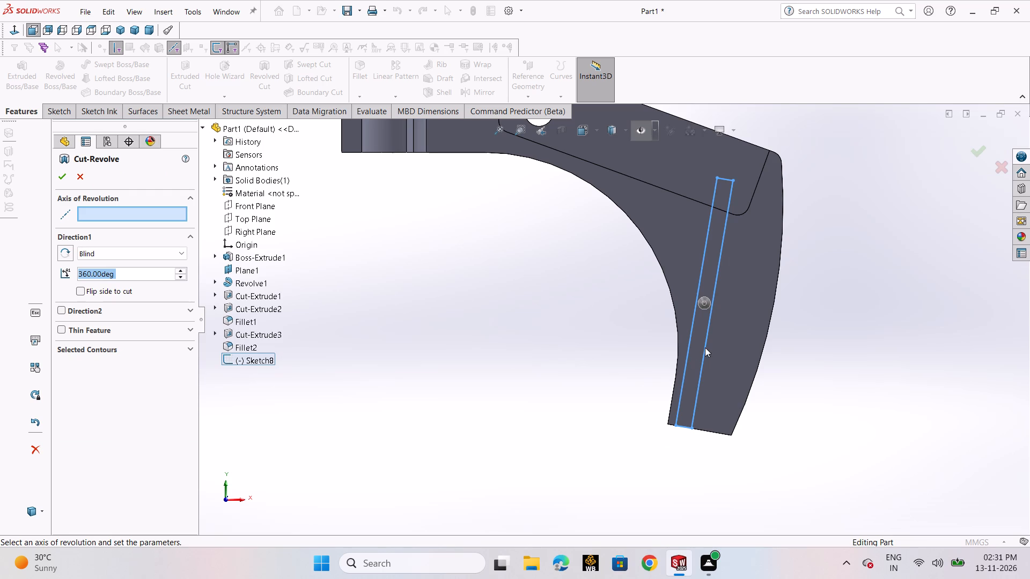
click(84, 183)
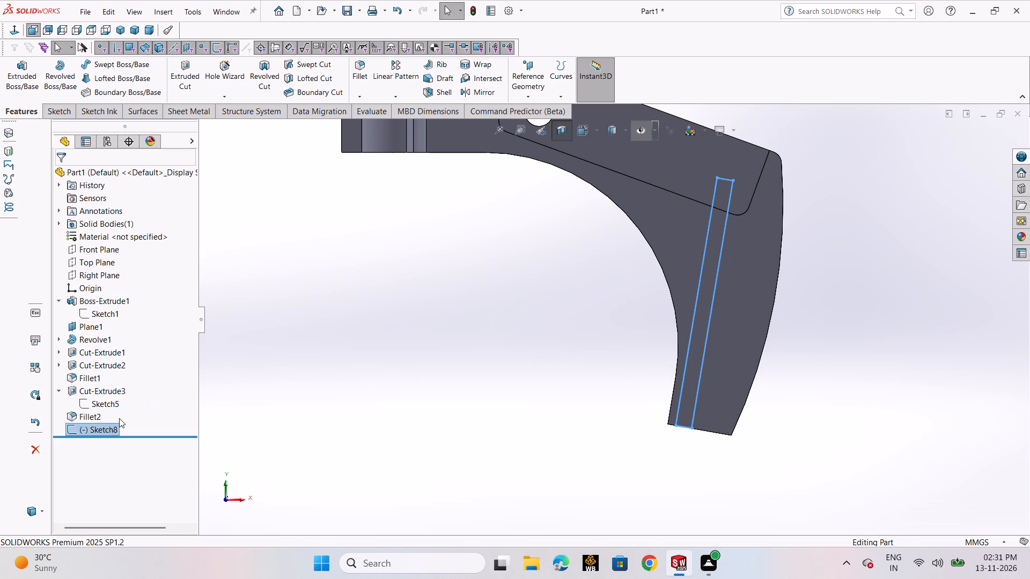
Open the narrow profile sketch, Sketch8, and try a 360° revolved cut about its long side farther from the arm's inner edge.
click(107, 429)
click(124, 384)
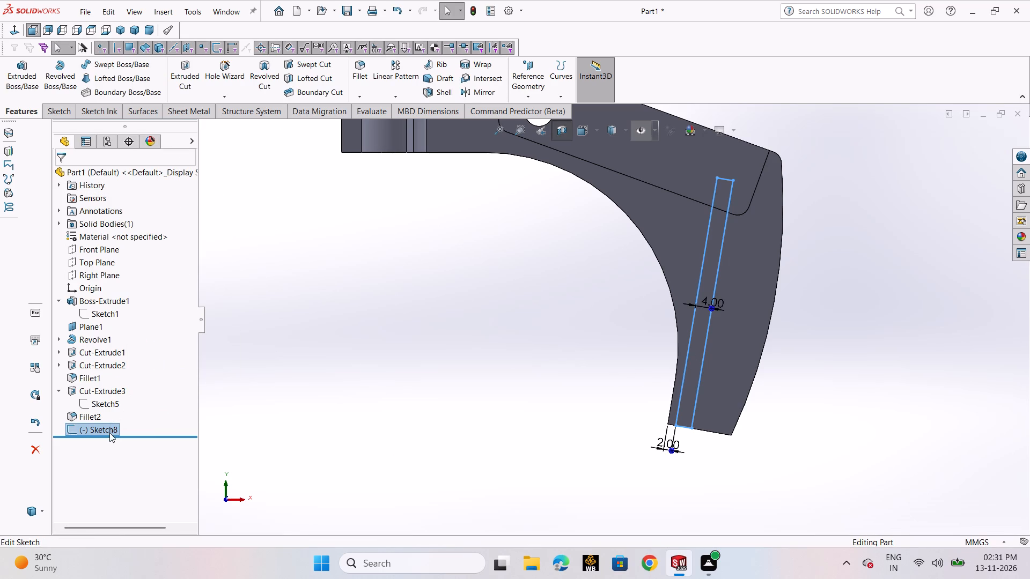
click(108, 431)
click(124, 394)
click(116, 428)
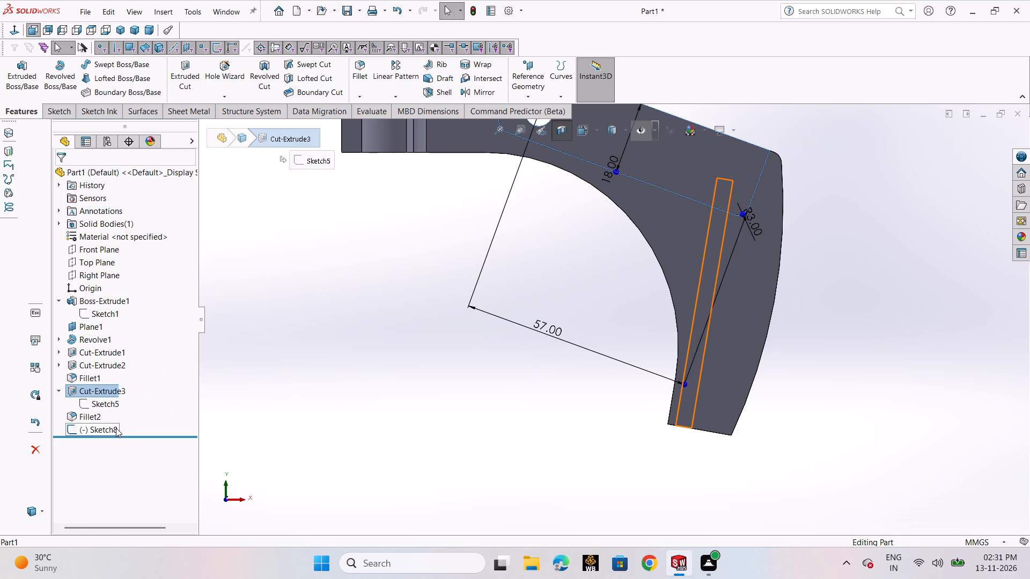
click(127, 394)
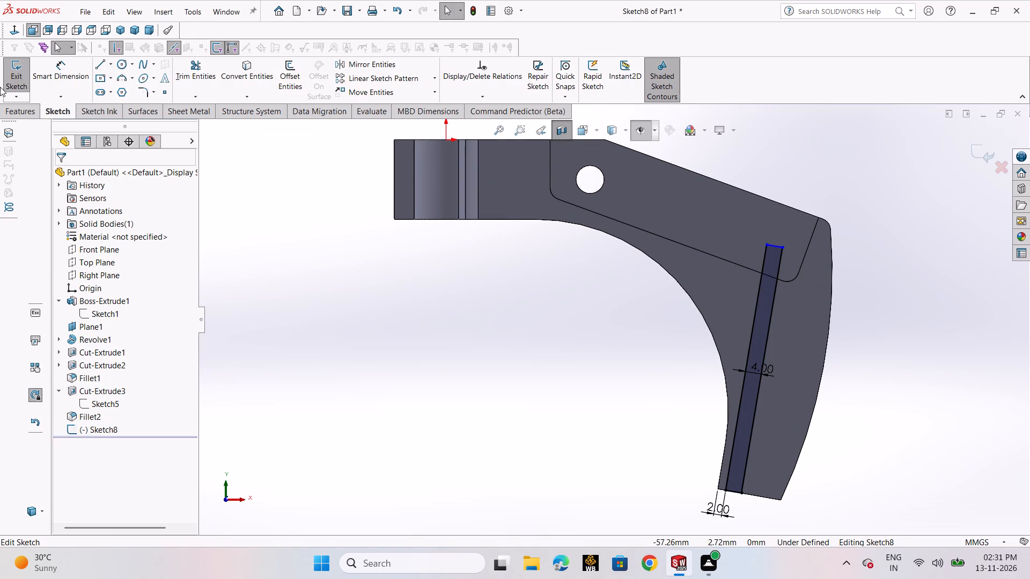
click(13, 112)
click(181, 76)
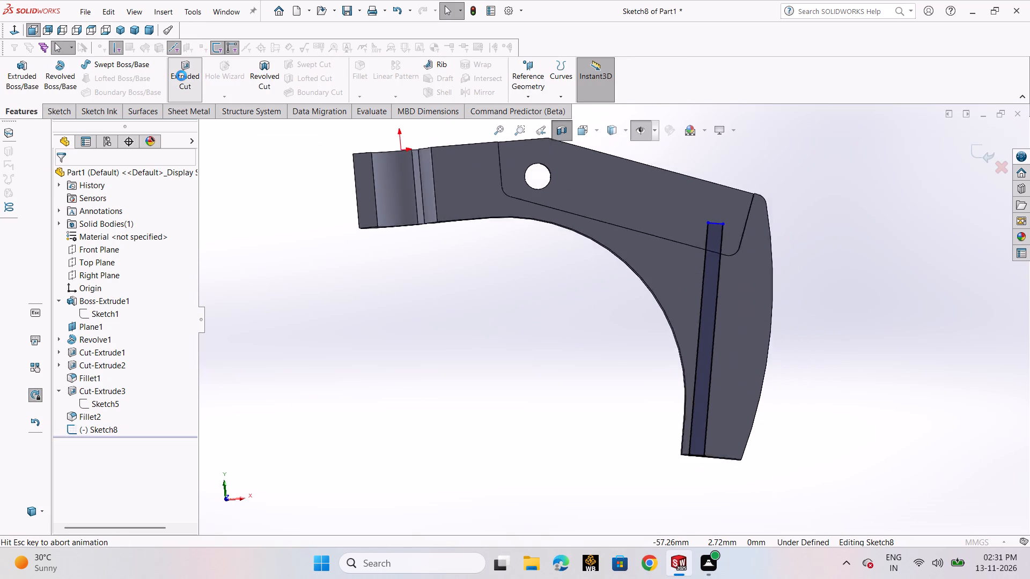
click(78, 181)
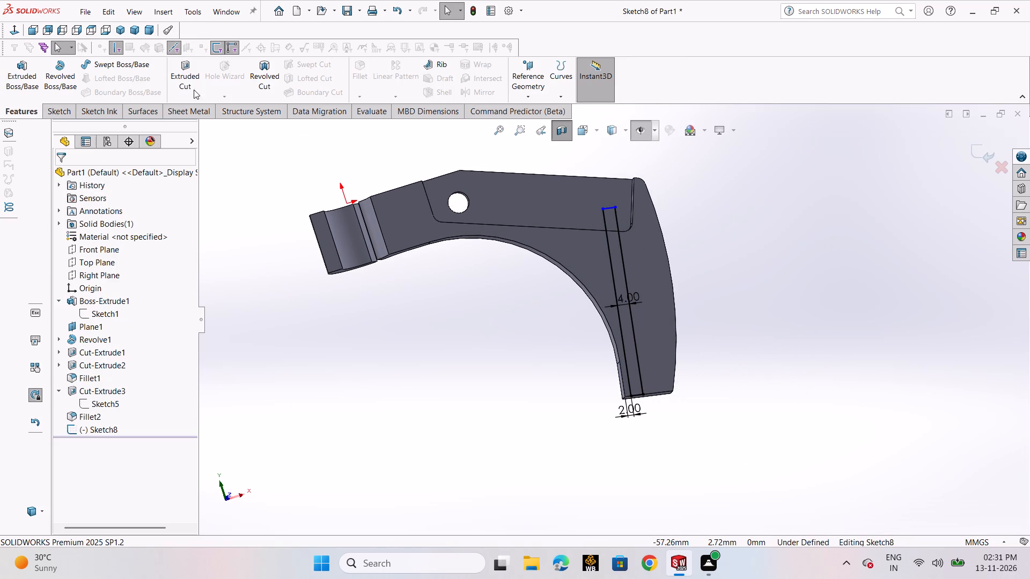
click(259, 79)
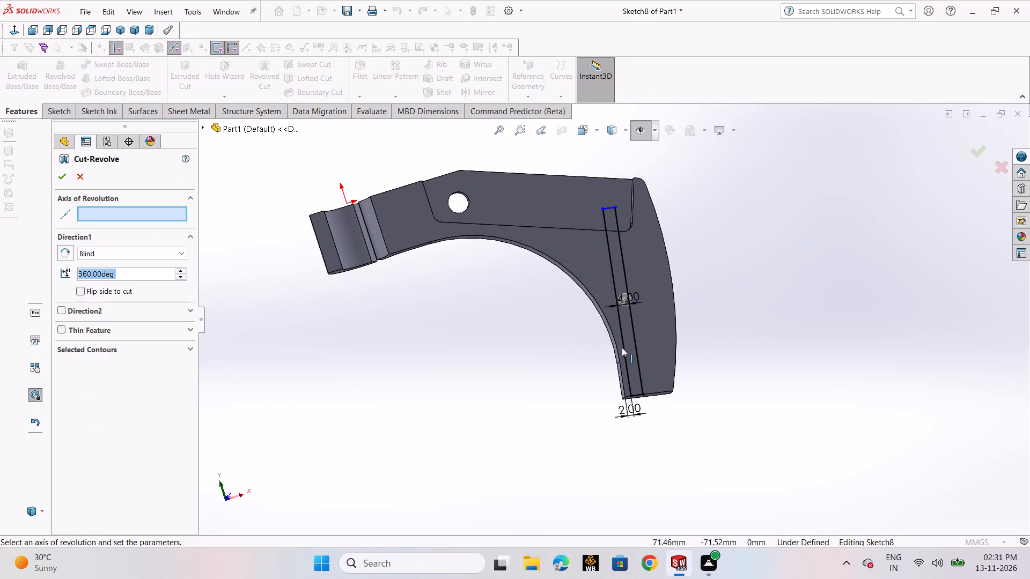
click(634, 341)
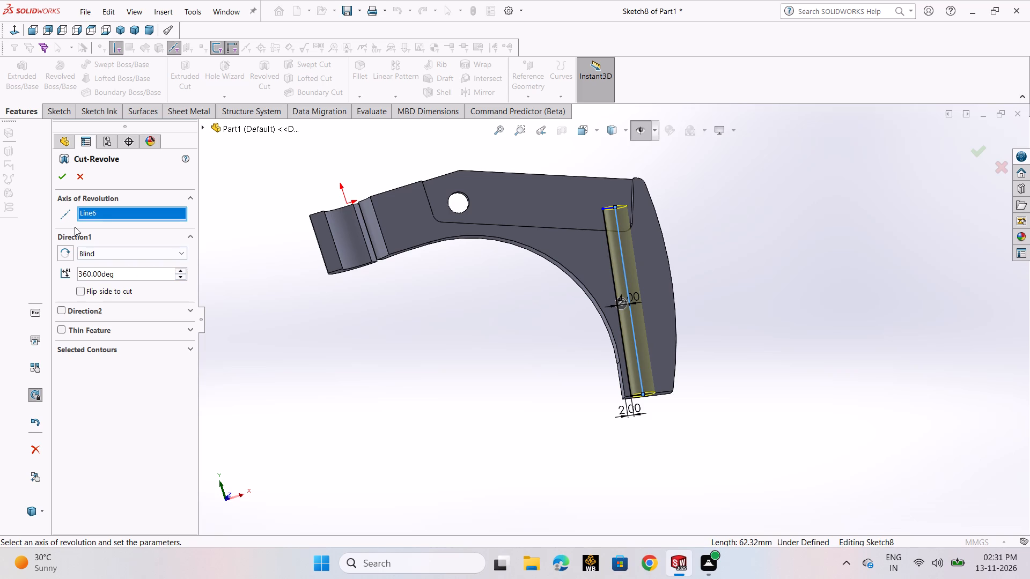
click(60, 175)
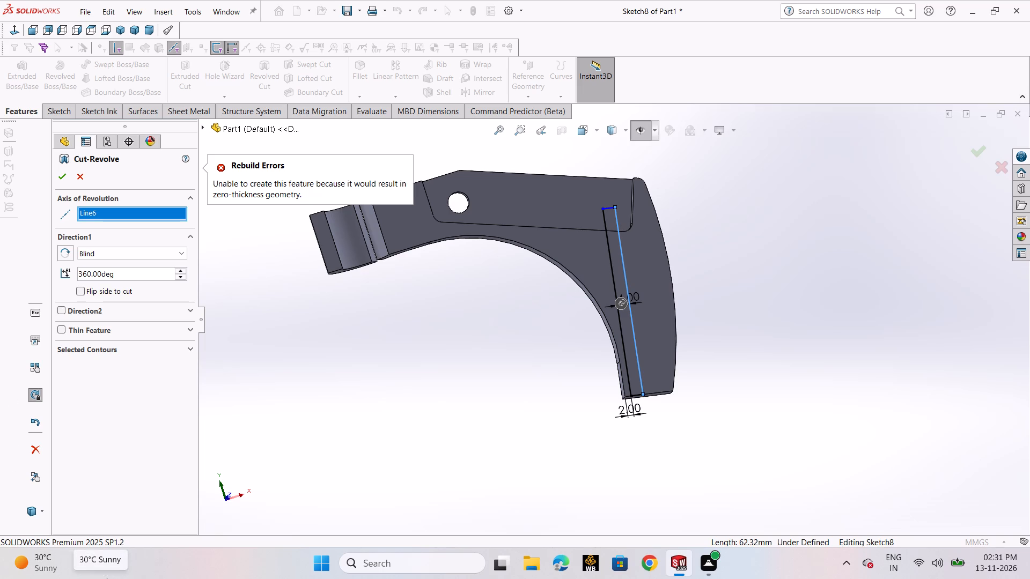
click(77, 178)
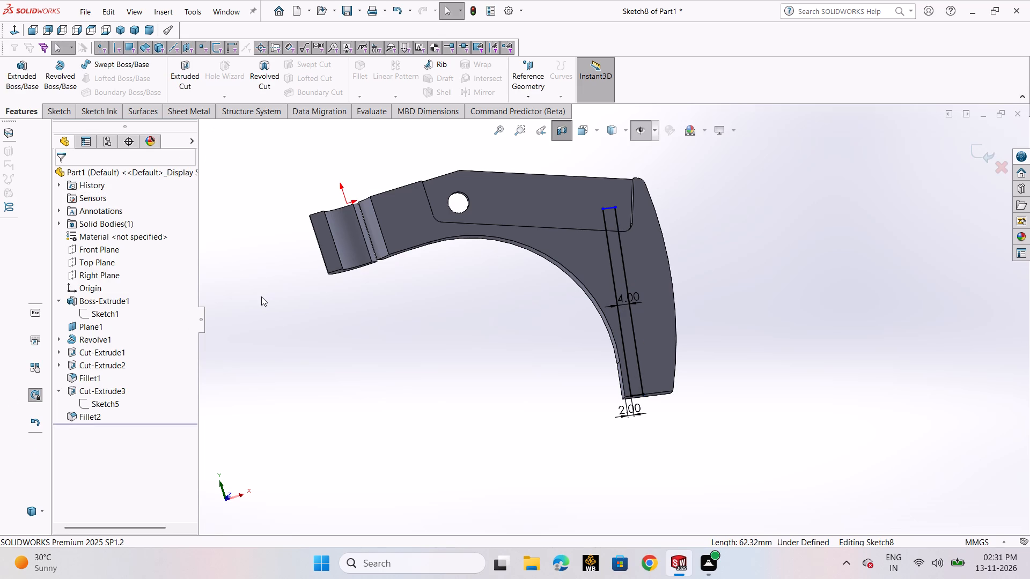
Examine the narrow profile's position within the arm from isometric and front views, and exit the sketch.
key(ctrl+7)
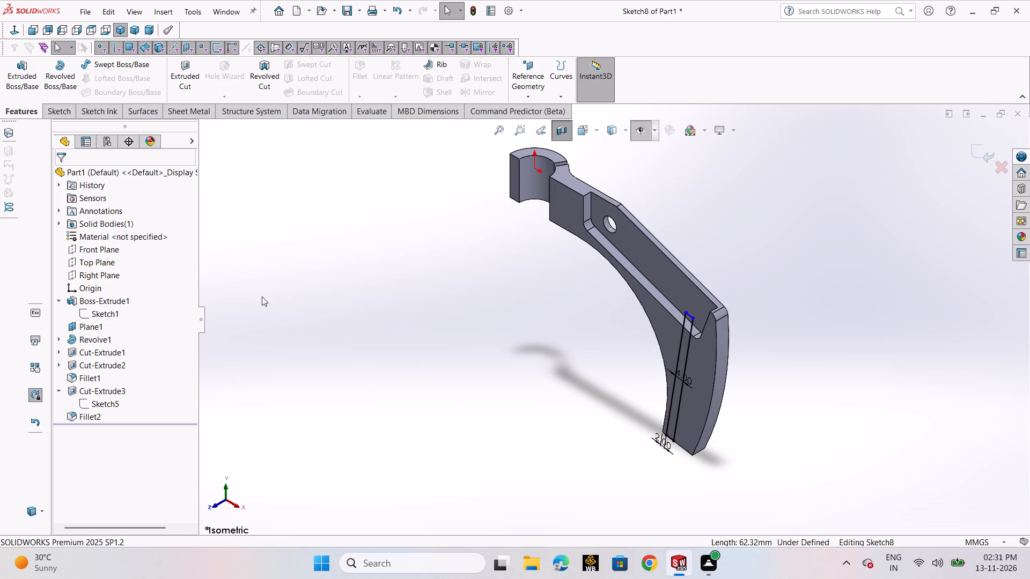
scroll(576, 391, down, 1)
middle_drag(621, 448, 658, 418)
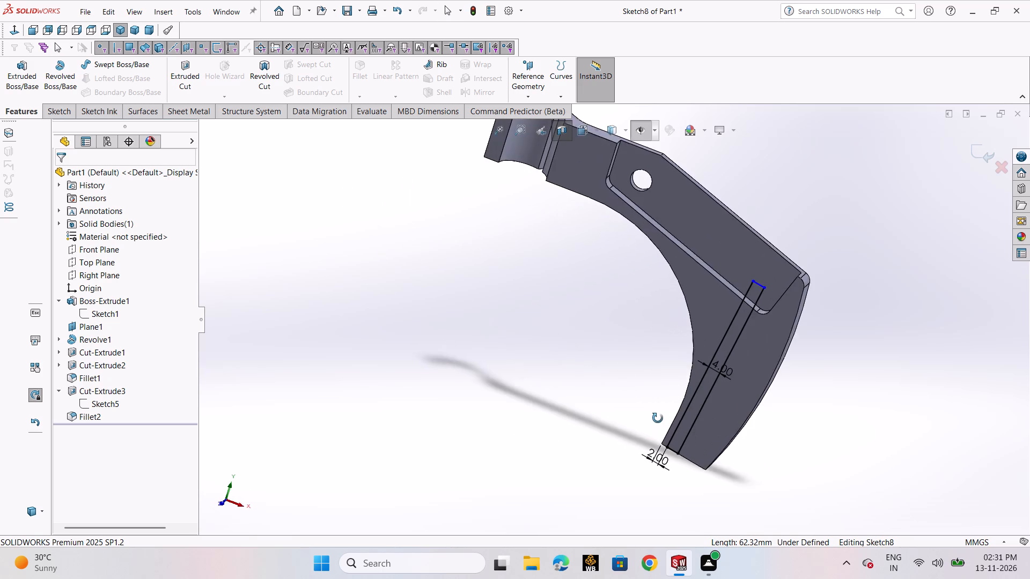
middle_drag(658, 418, 674, 363)
scroll(667, 445, up, 3)
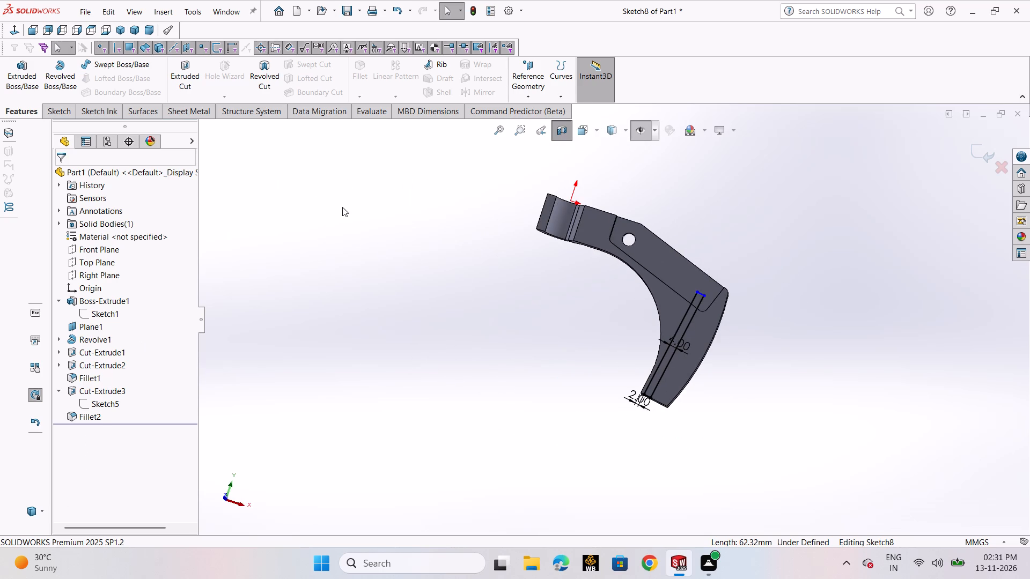
click(600, 131)
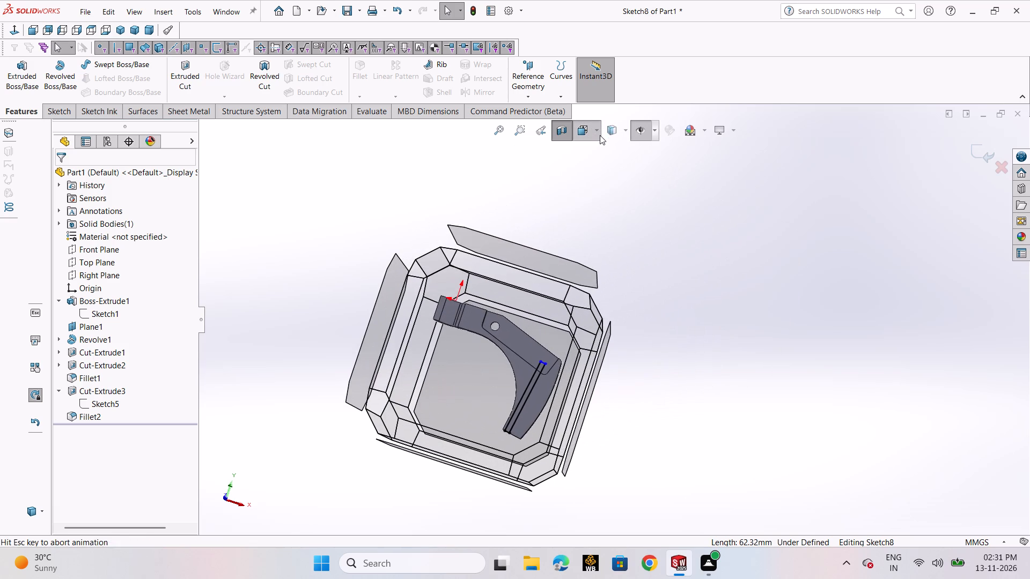
click(583, 209)
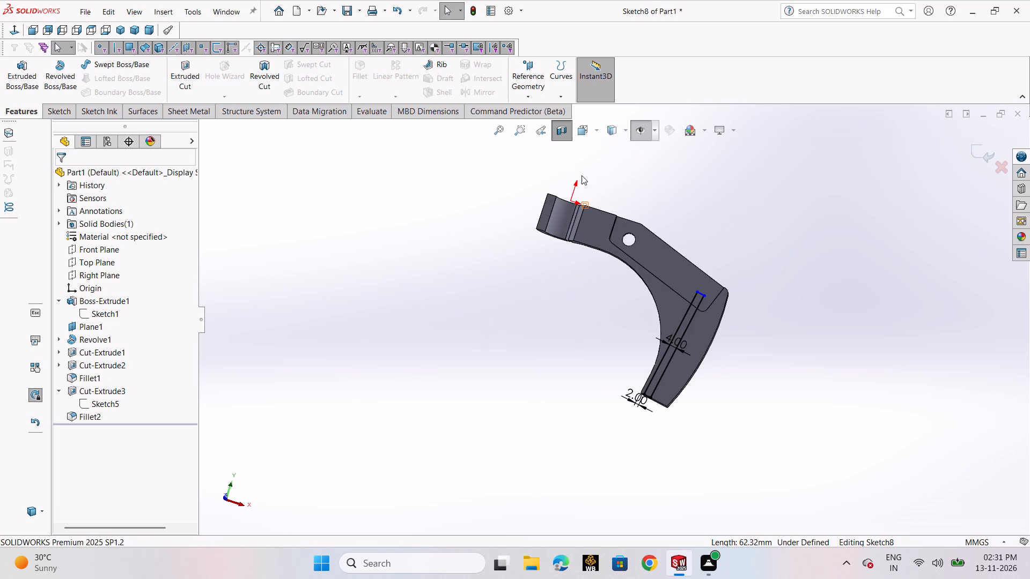
click(594, 134)
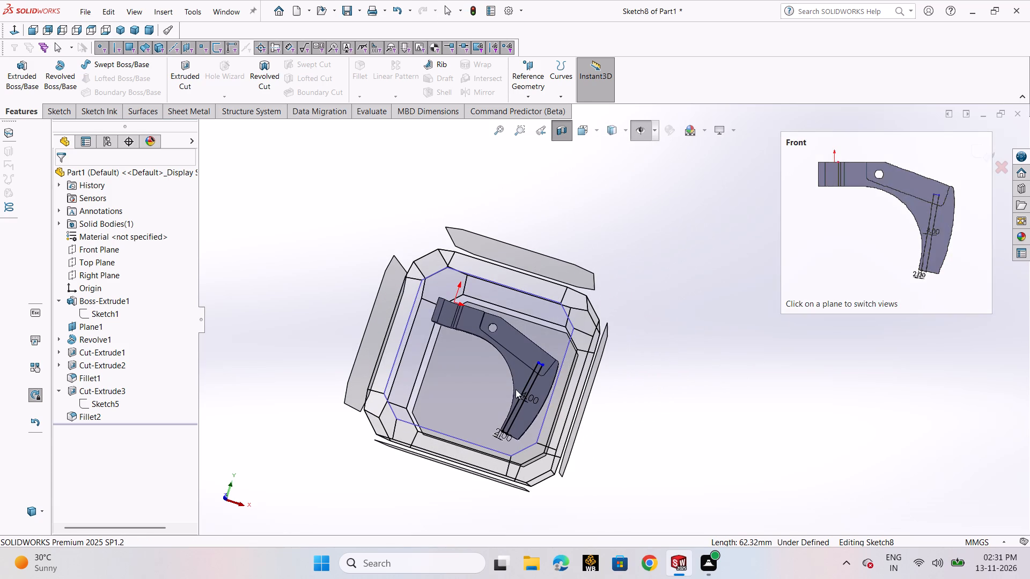
click(514, 387)
scroll(657, 400, up, 1)
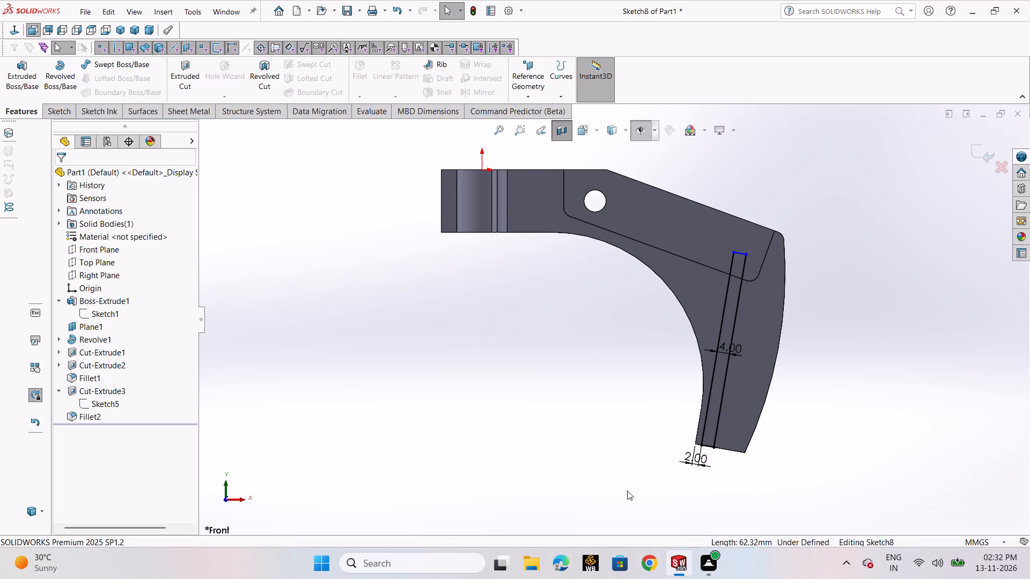
scroll(722, 454, down, 1)
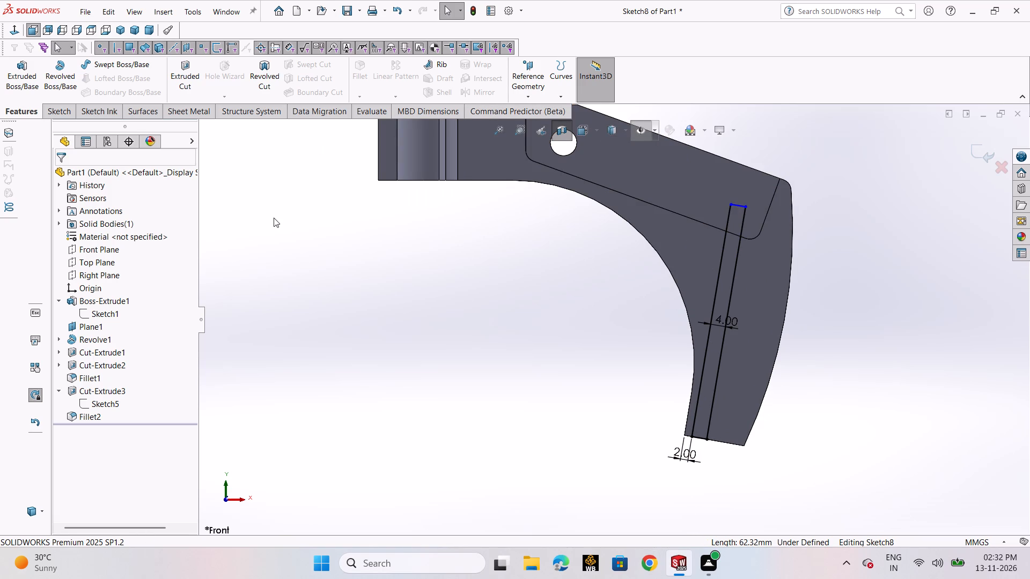
click(977, 147)
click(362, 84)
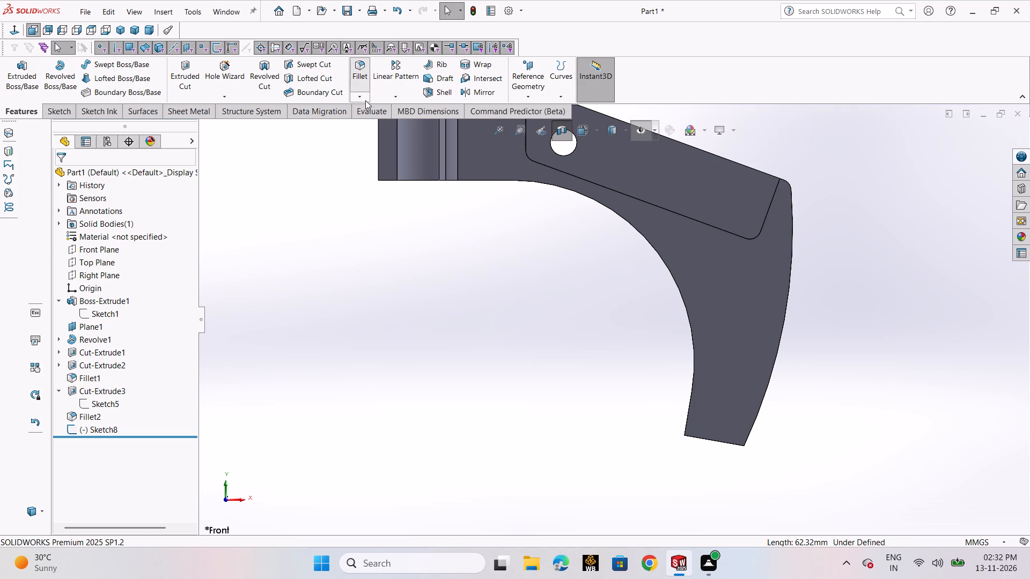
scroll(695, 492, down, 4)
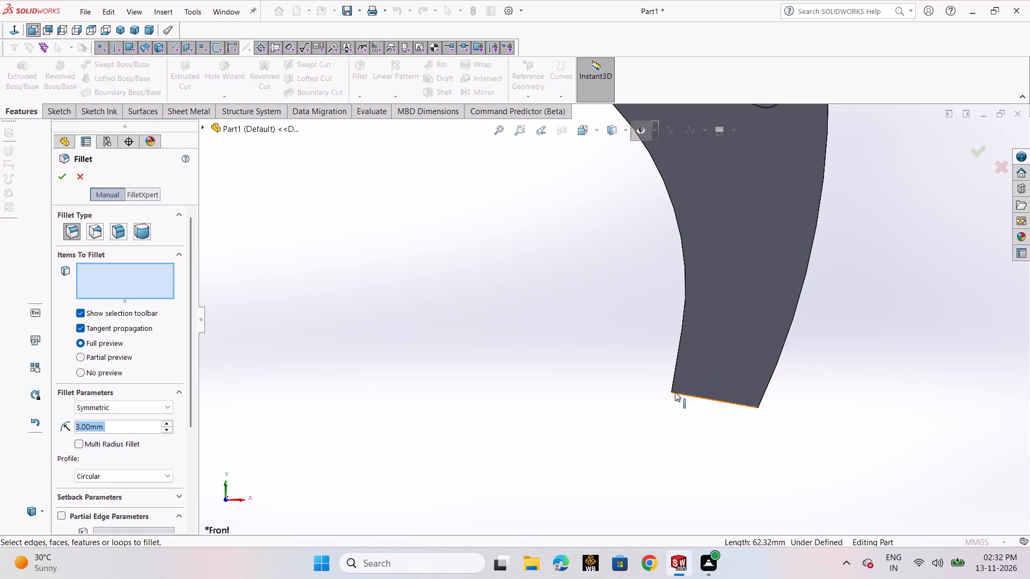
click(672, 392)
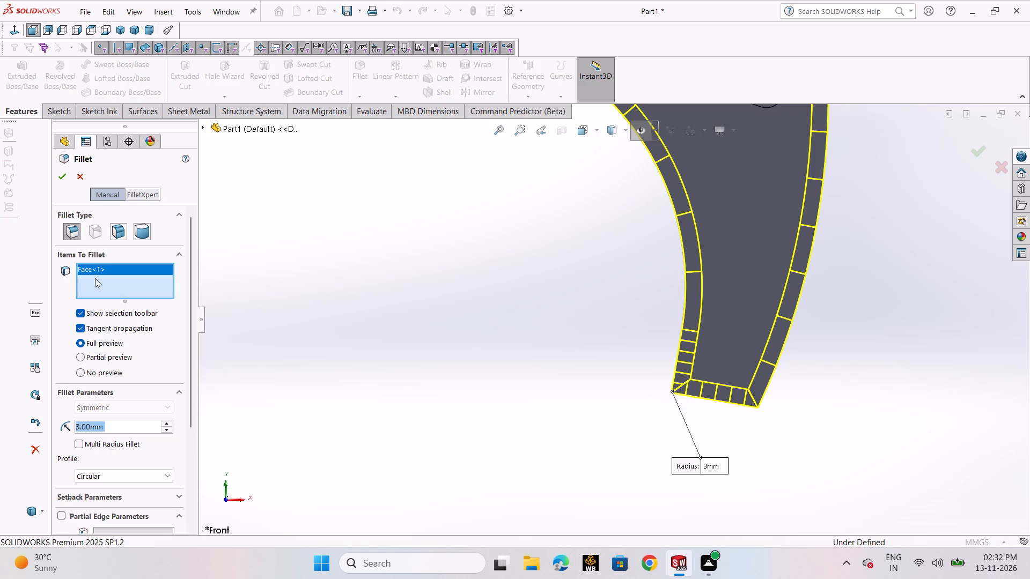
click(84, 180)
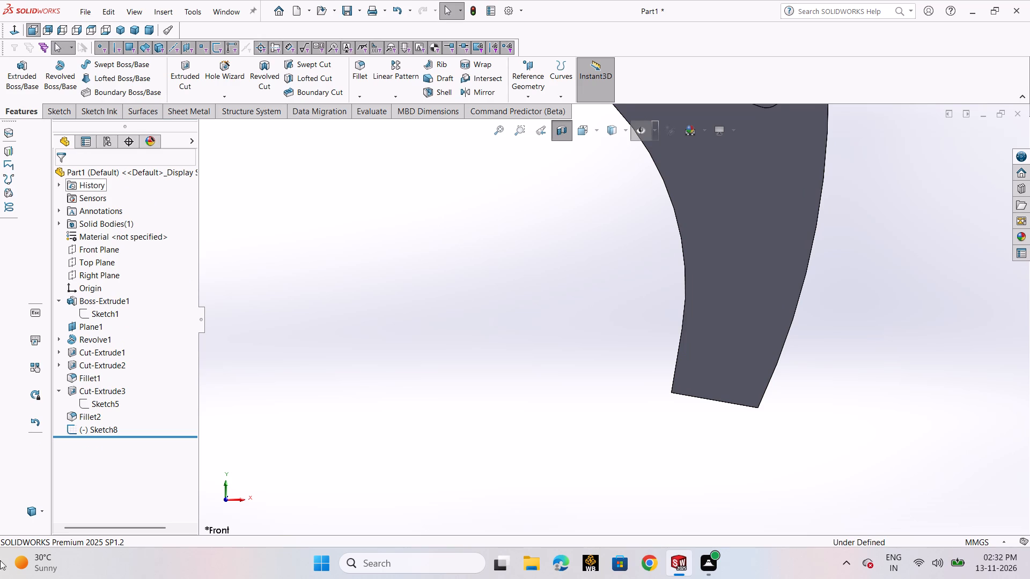
Turn off the section view so the whole bracket is displayed.
click(562, 140)
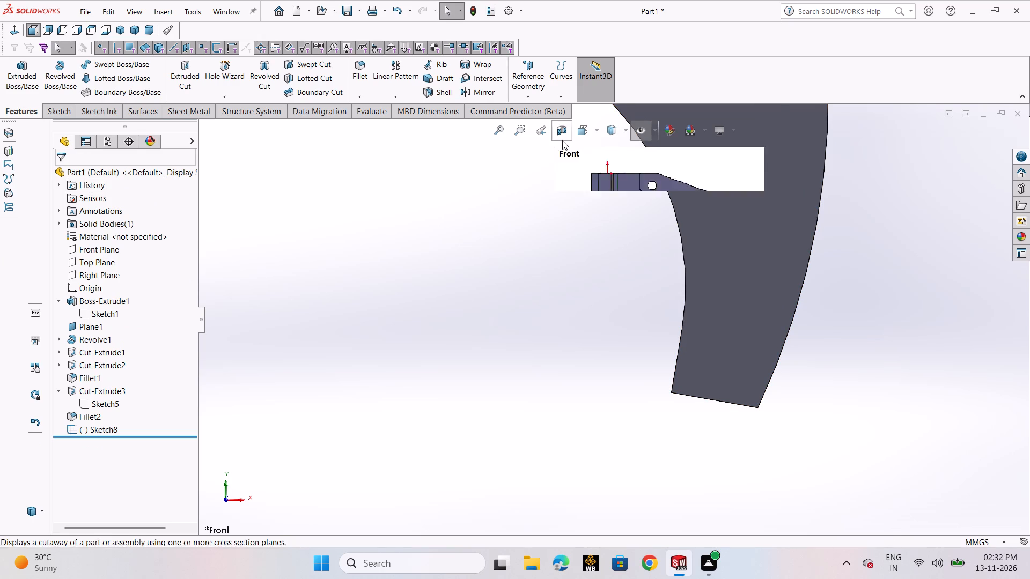
Fillet the two edges across the arm's thickness at its lower end with a 3 mm radius.
scroll(587, 231, up, 8)
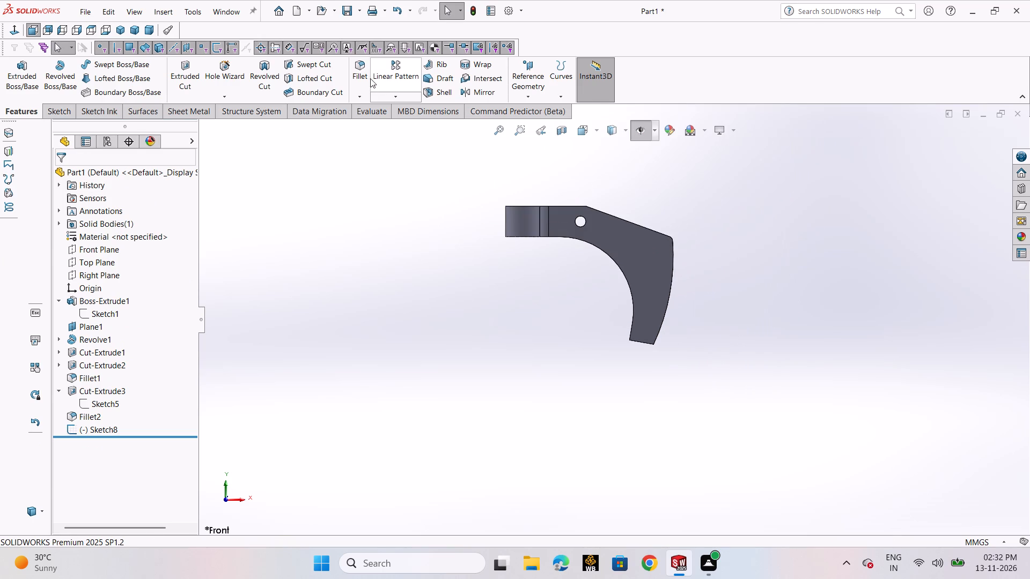
click(362, 77)
scroll(613, 355, down, 7)
middle_drag(593, 331, 611, 331)
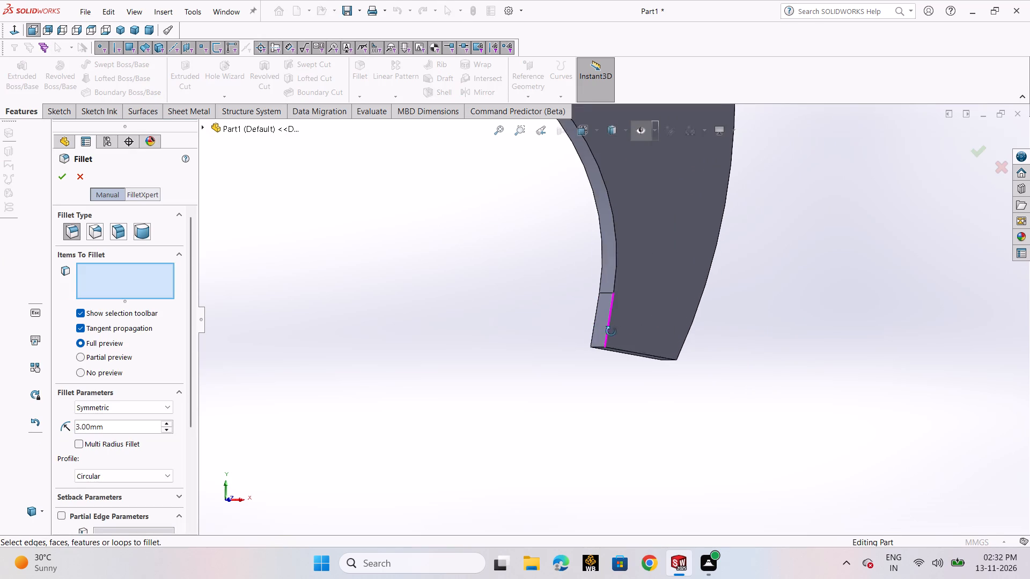
middle_drag(611, 331, 631, 331)
click(593, 347)
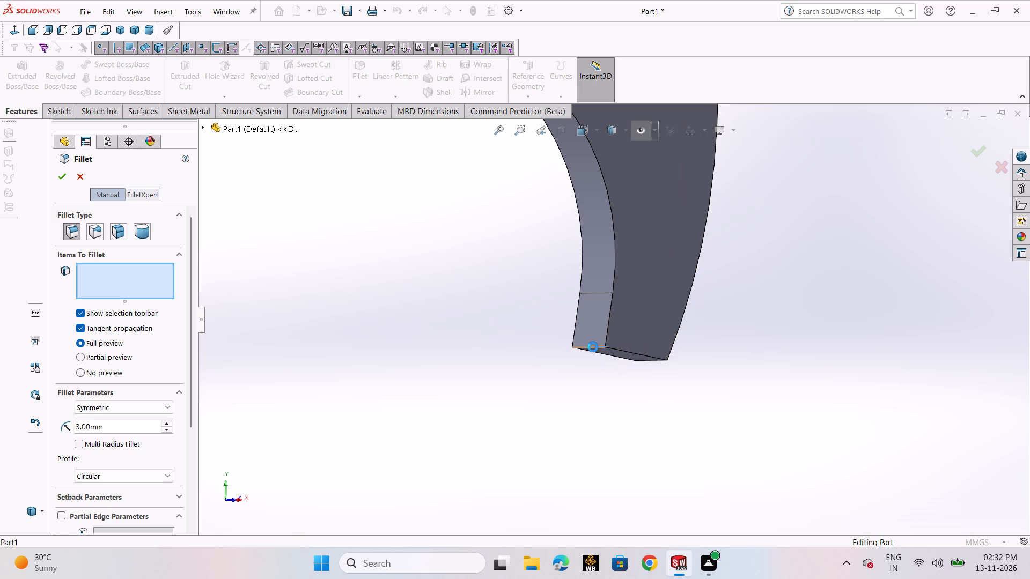
middle_drag(720, 352, 669, 358)
scroll(671, 364, down, 4)
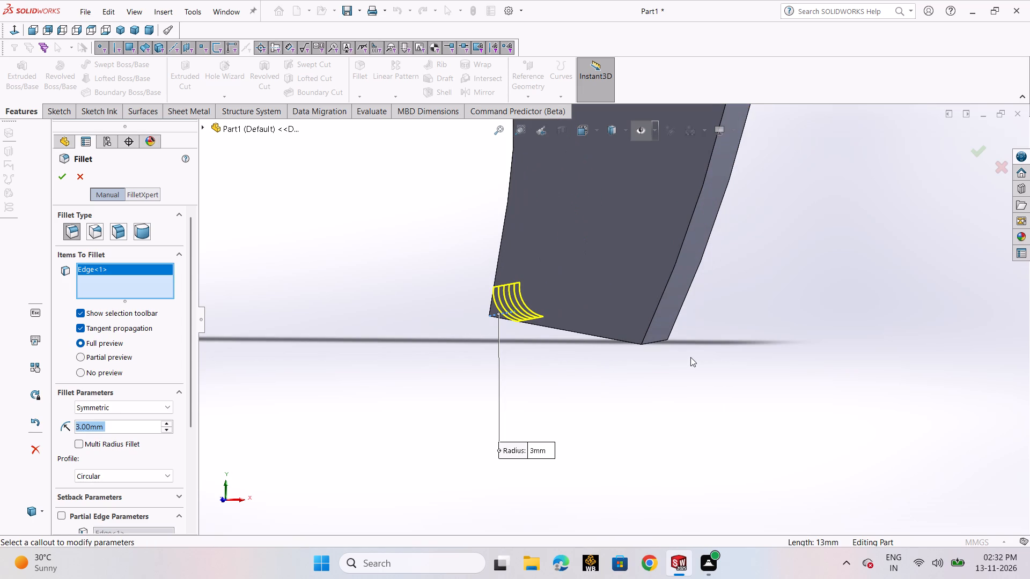
click(658, 343)
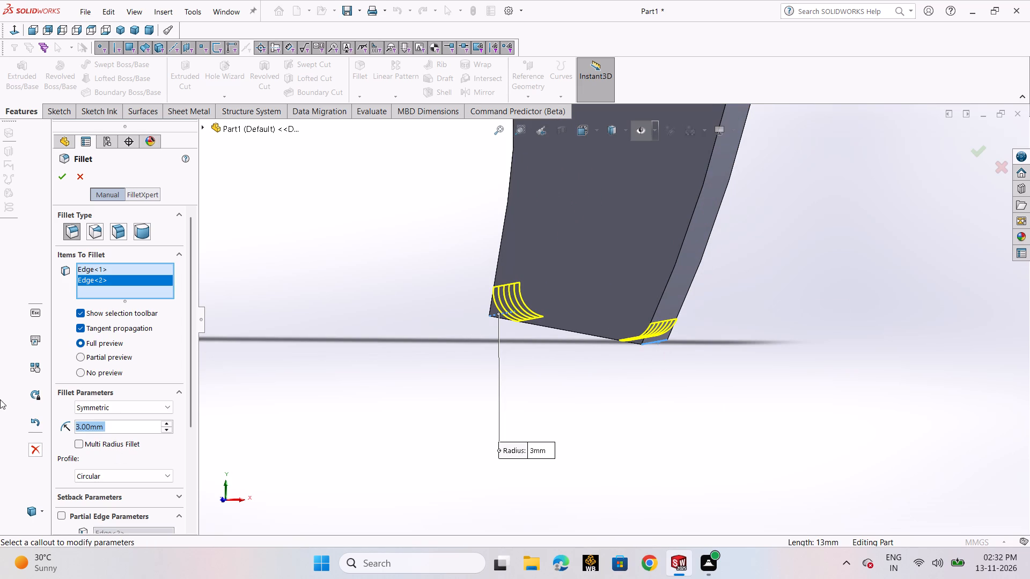
click(55, 181)
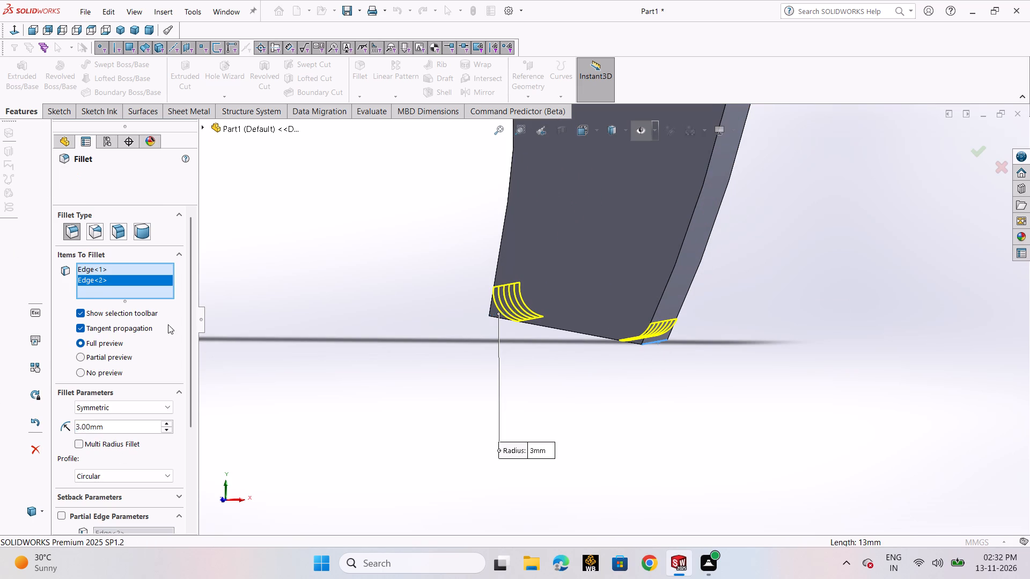
click(366, 454)
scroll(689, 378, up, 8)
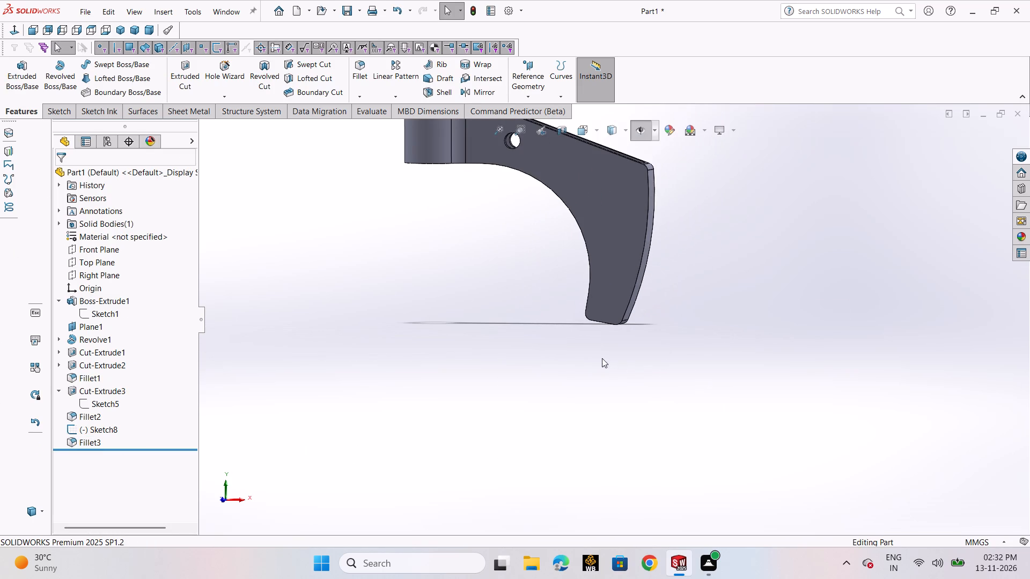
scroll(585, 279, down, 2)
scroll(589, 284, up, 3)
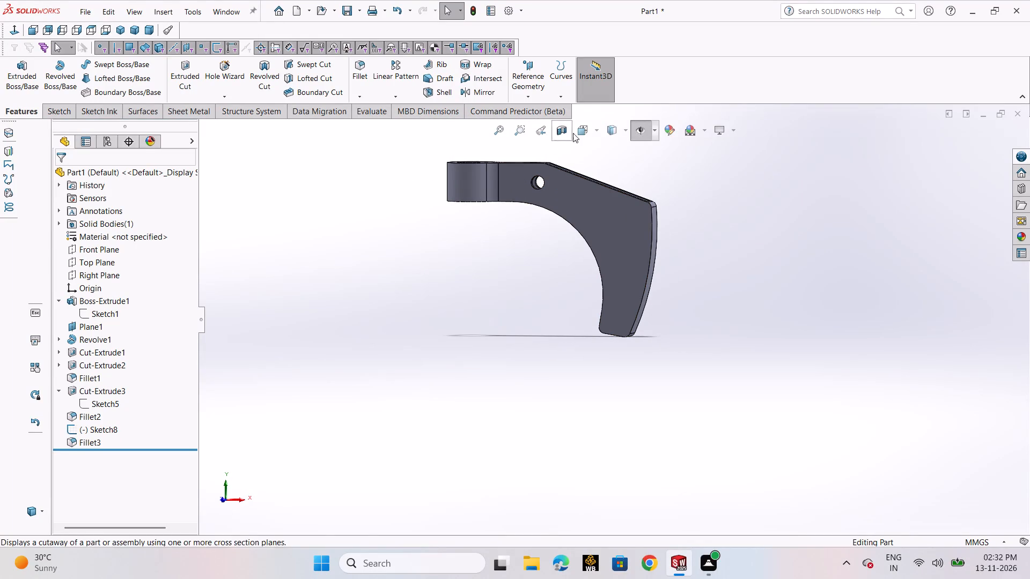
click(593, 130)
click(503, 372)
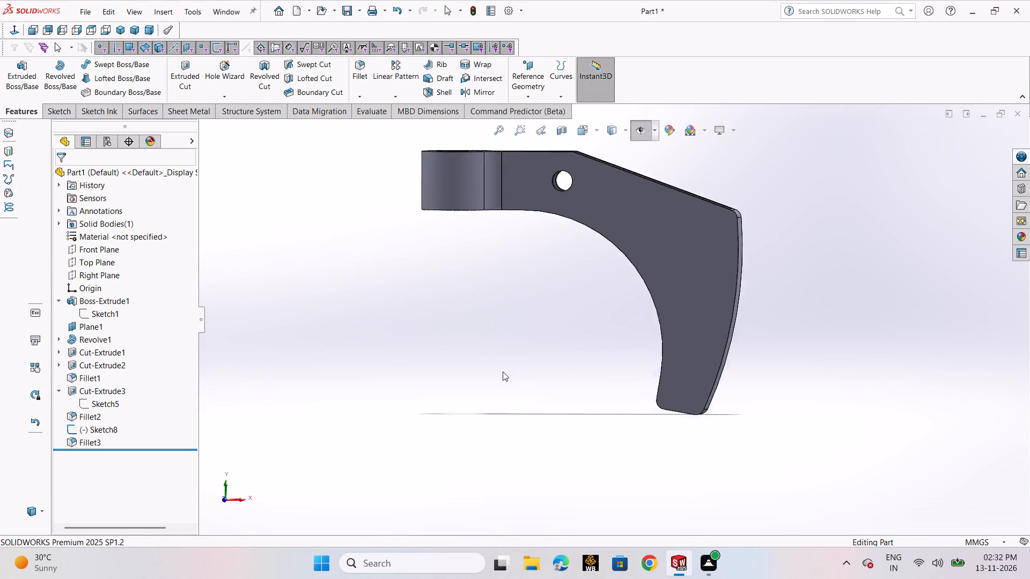
Show a planar section view of the bracket cut at Plane1, seen from the front.
scroll(789, 356, up, 2)
scroll(789, 356, down, 1)
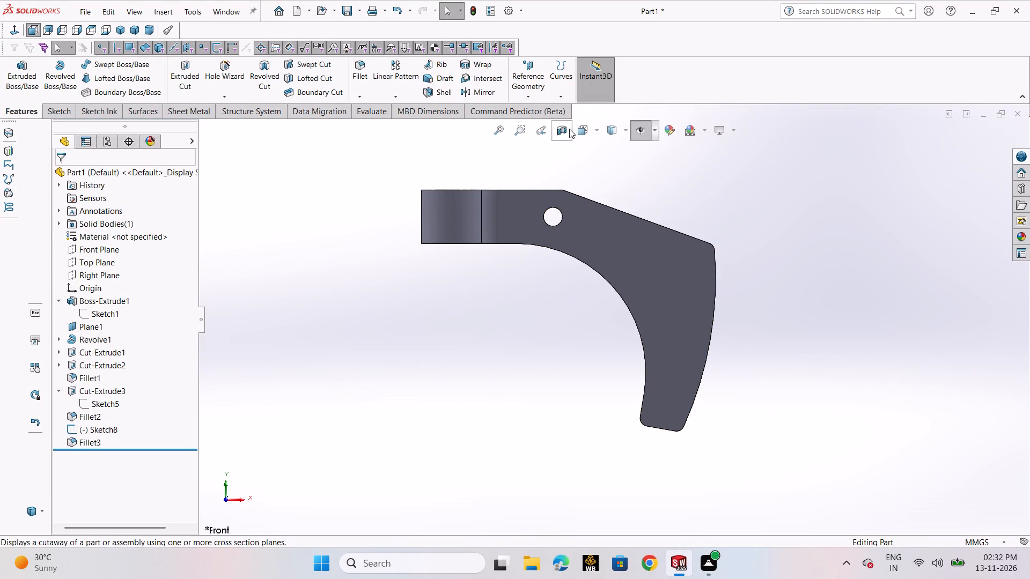
click(565, 130)
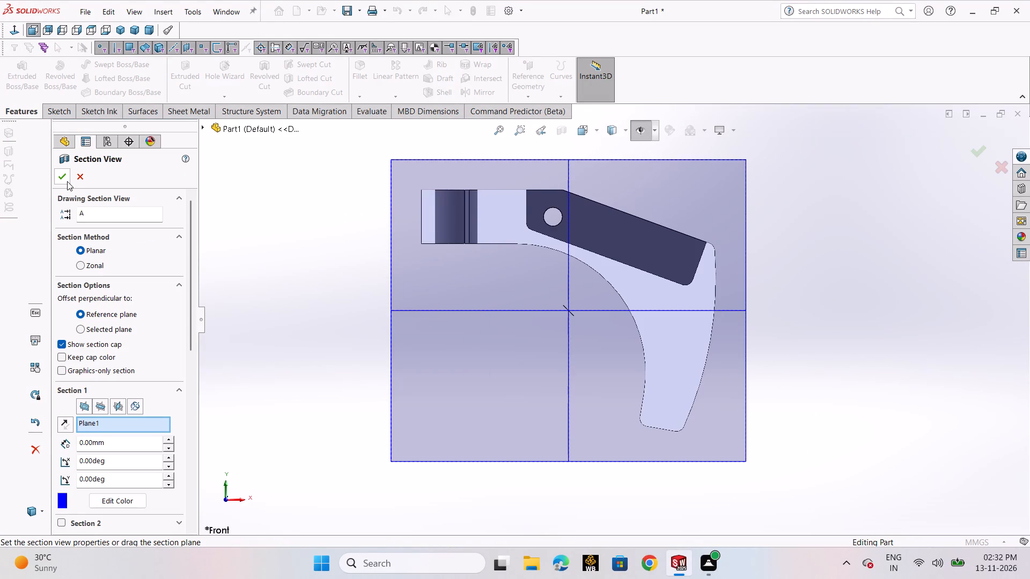
click(67, 181)
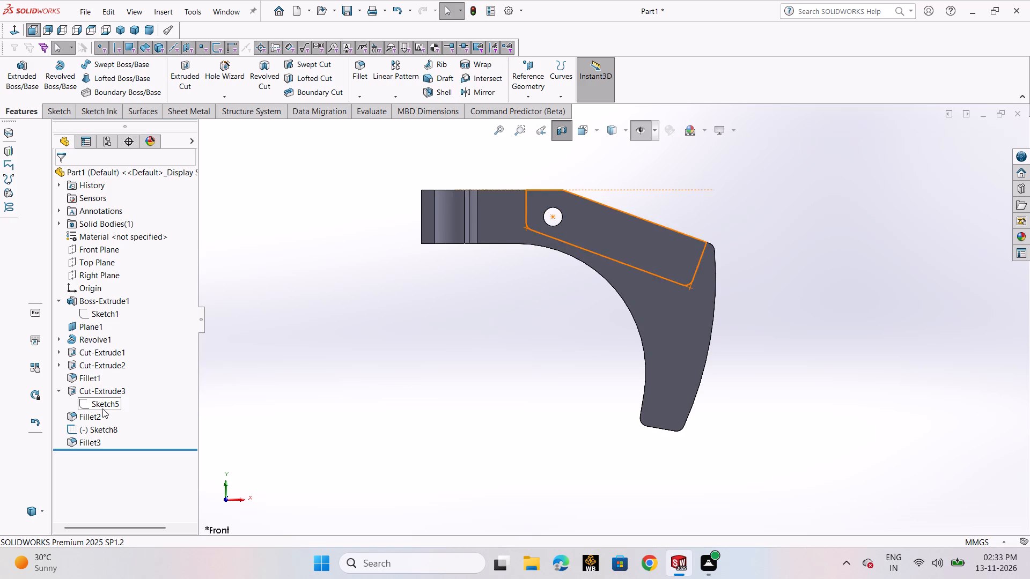
Examine the dimensions of the arm's pocket cut, Cut-Extrude3.
click(100, 386)
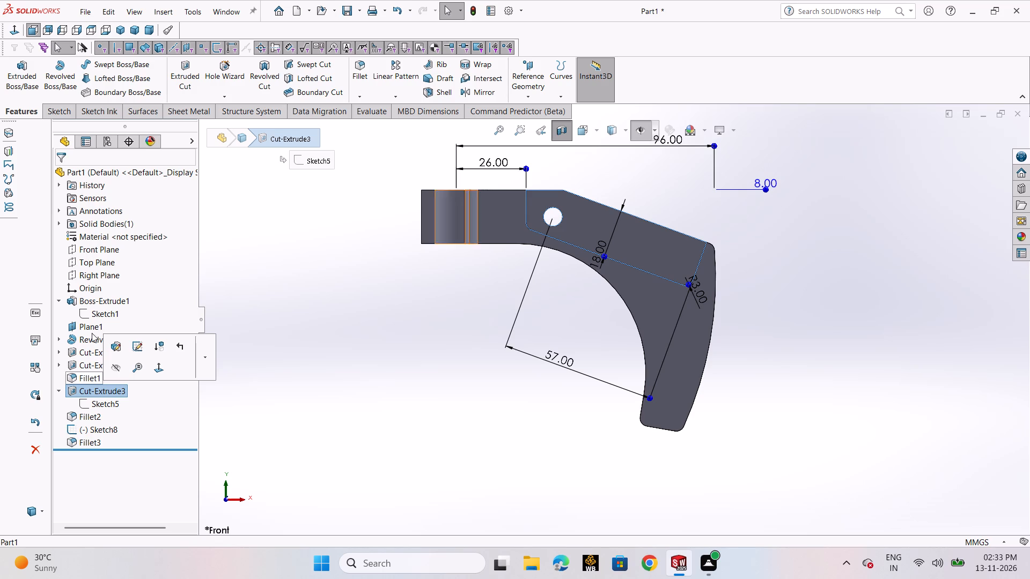
click(776, 361)
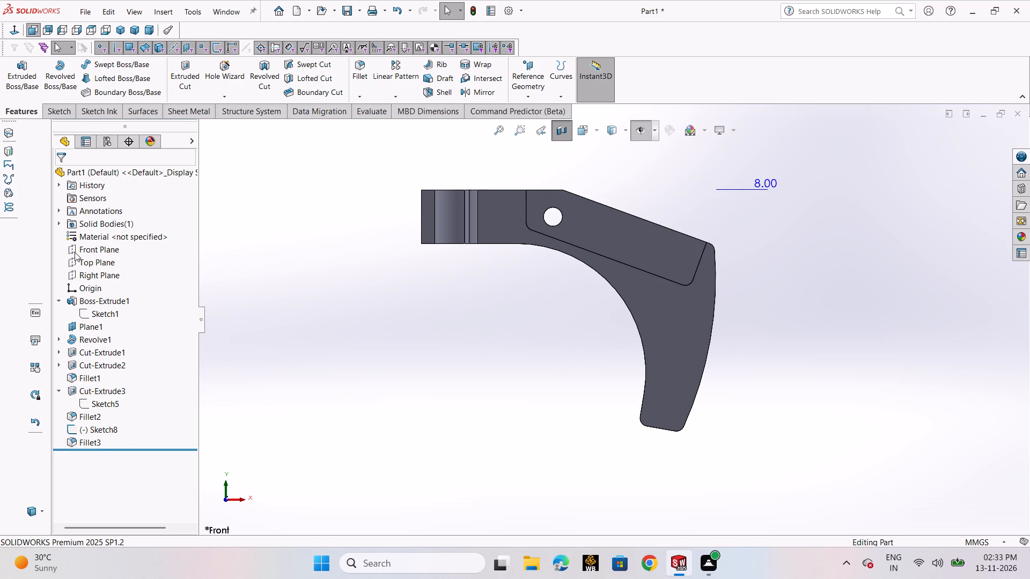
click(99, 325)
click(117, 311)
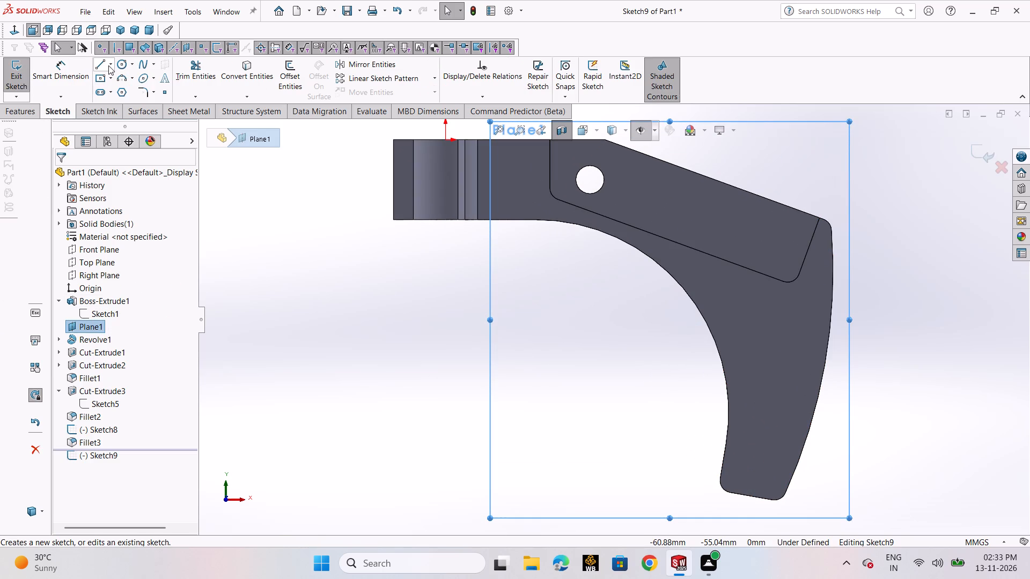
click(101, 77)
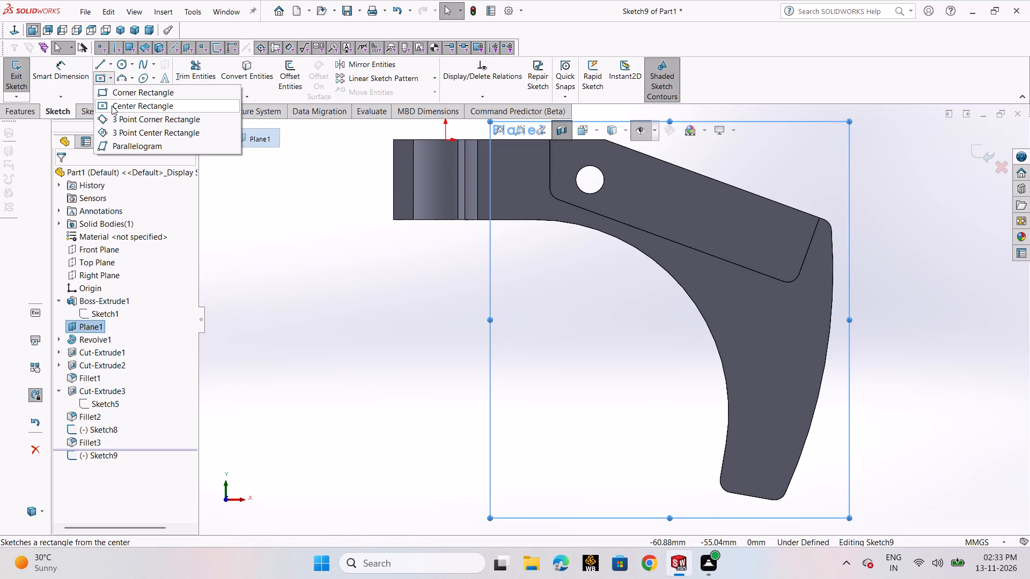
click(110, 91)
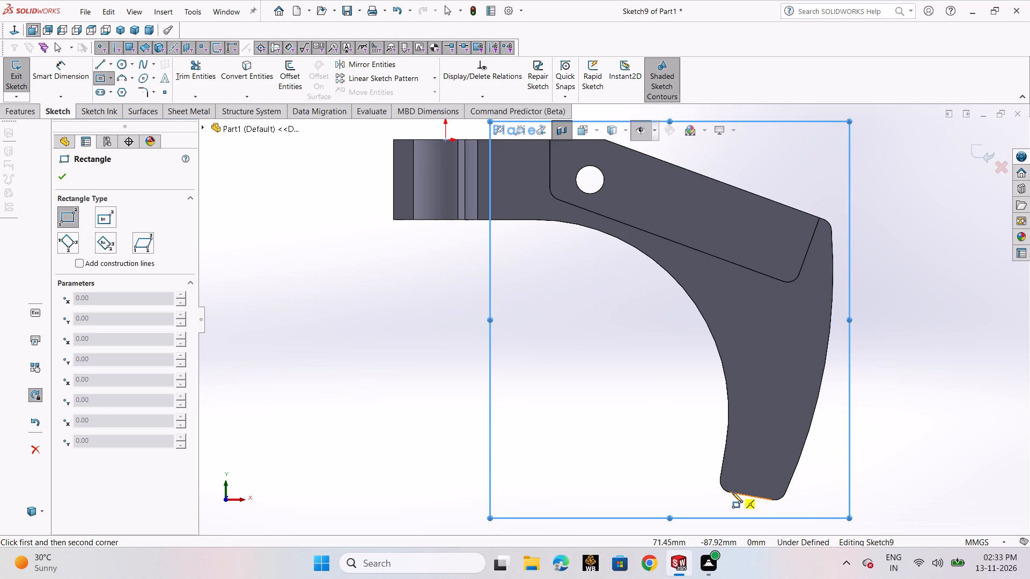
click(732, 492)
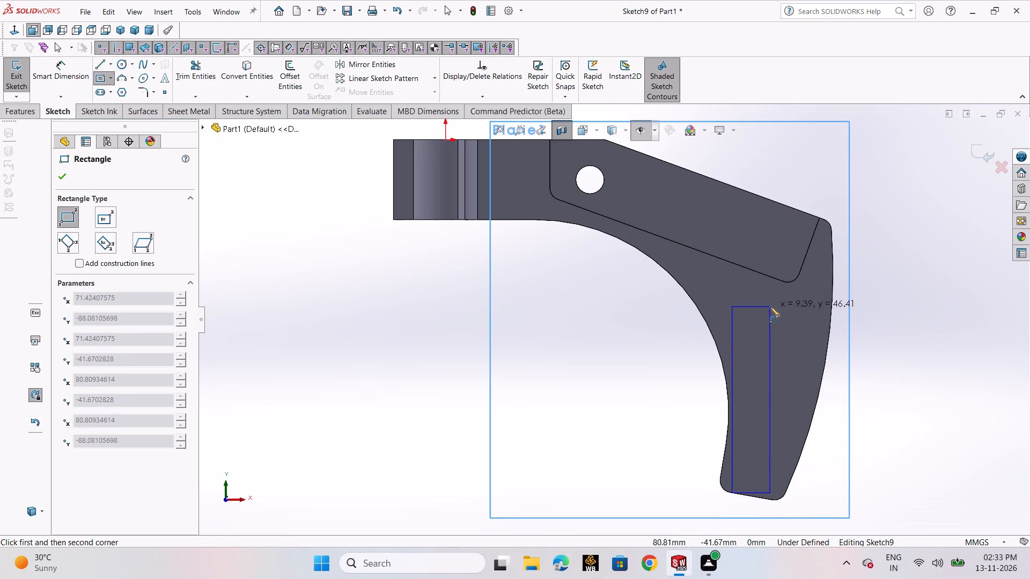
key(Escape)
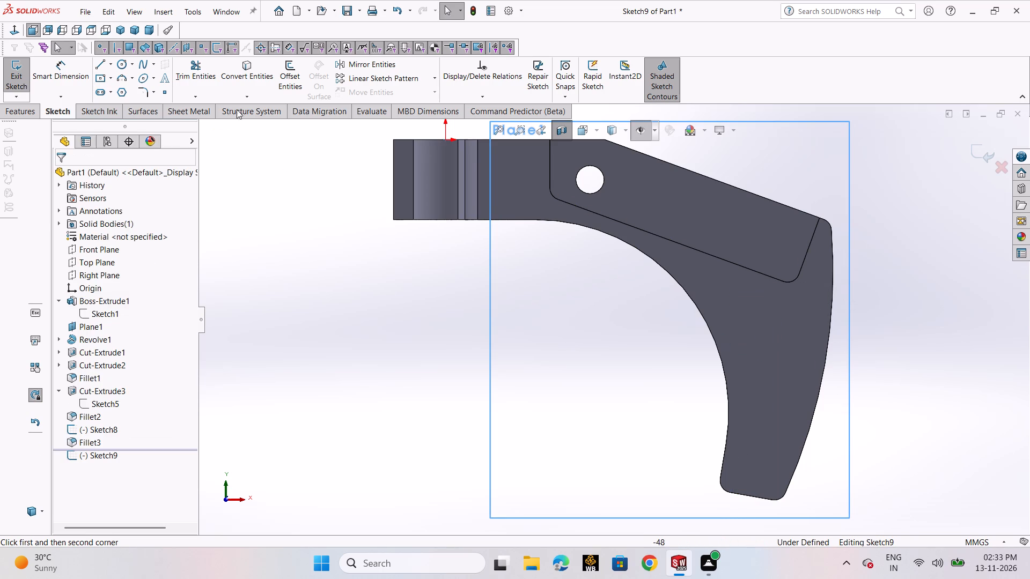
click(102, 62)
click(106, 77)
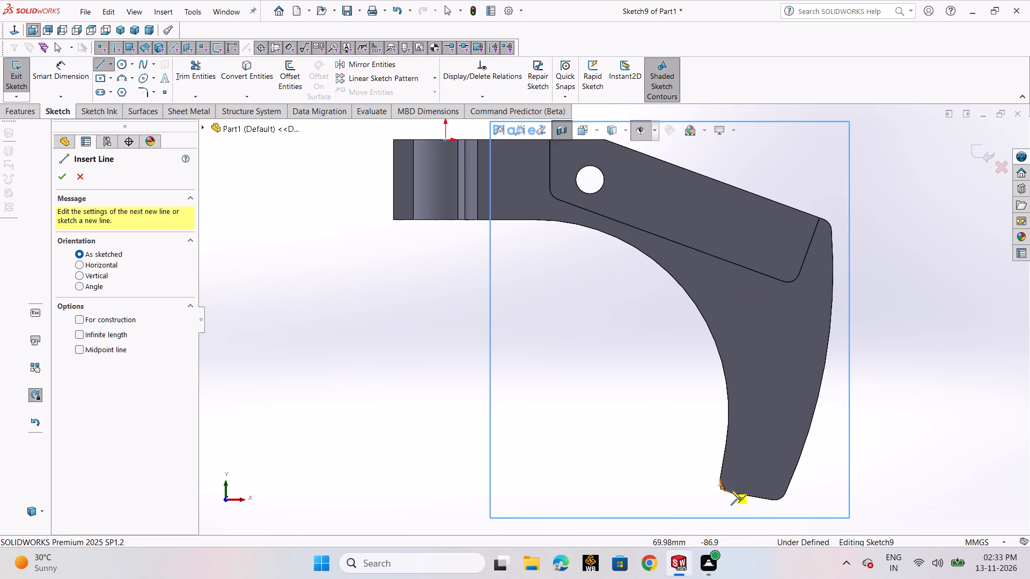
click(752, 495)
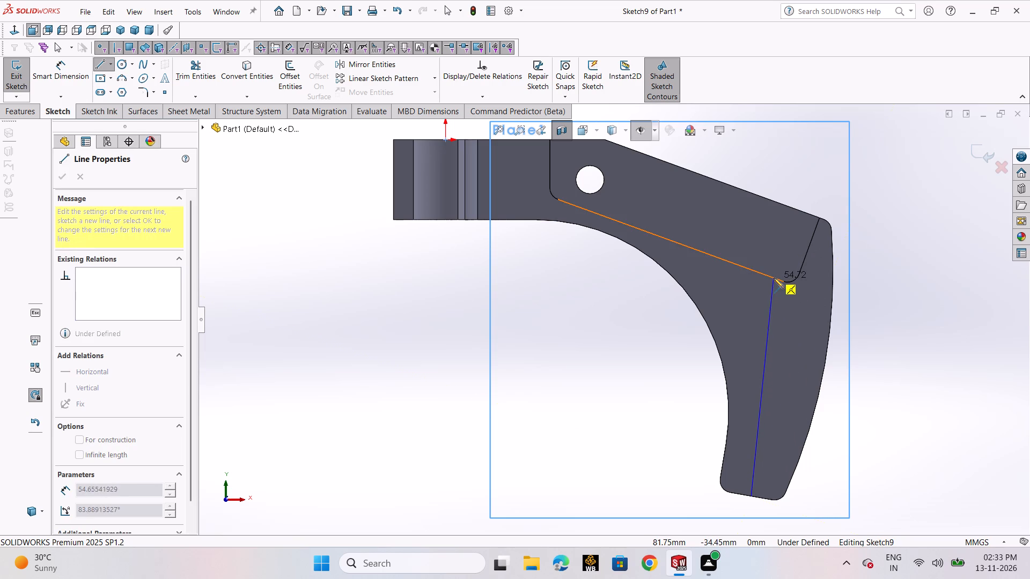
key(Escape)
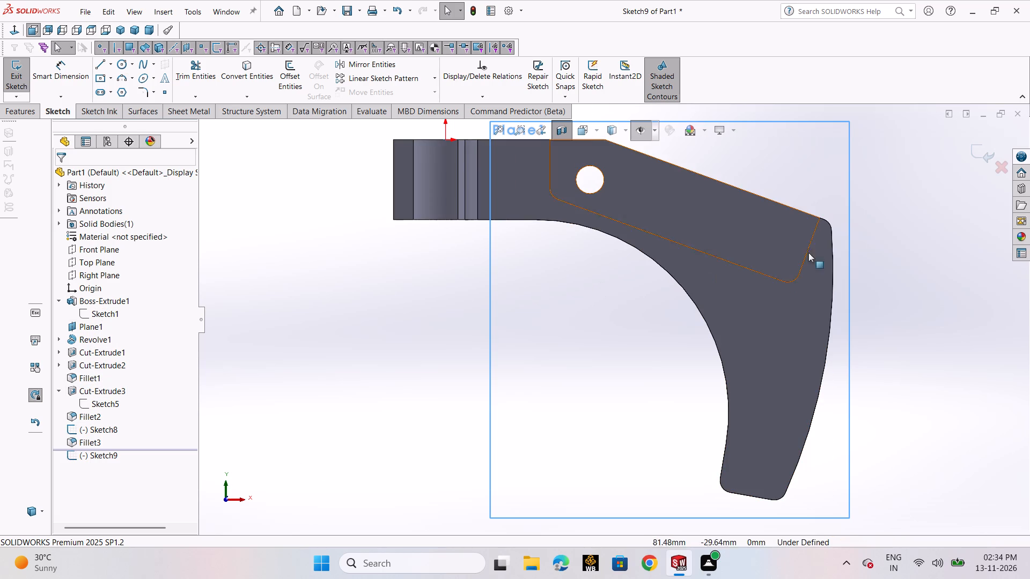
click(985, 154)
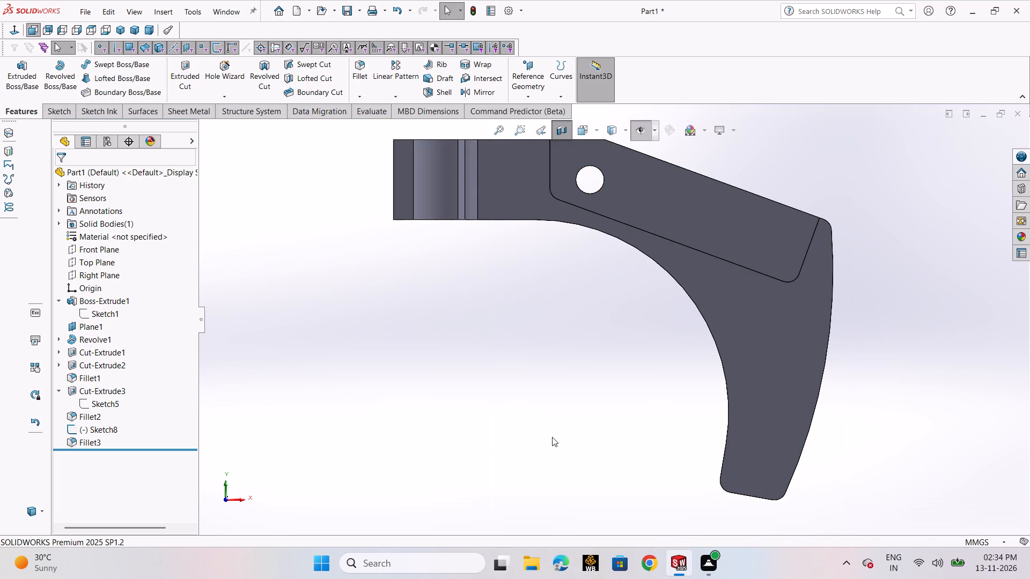
Set the bracket profile's overall horizontal length in Sketch1 to 100 mm.
scroll(552, 437, up, 1)
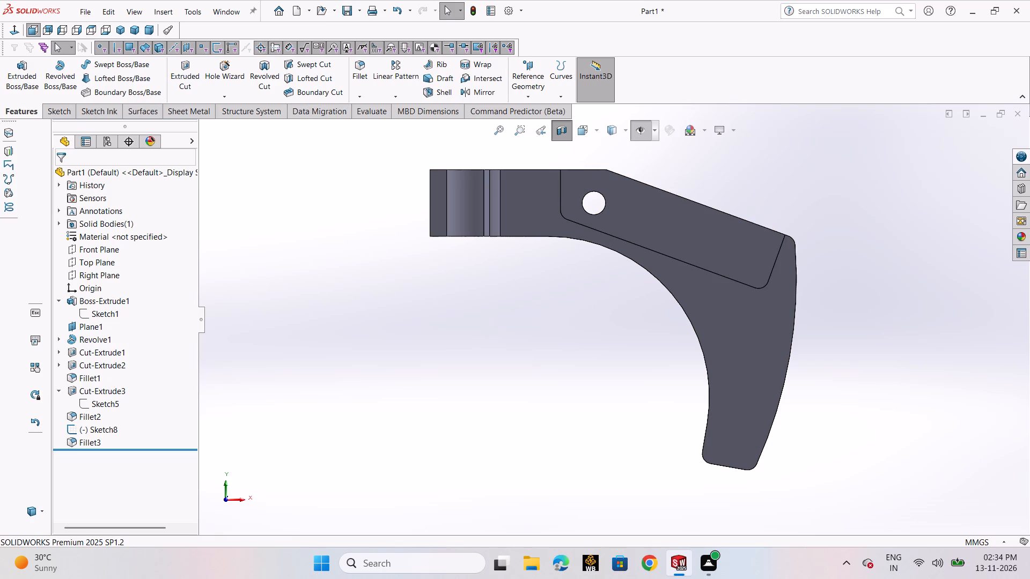
click(97, 330)
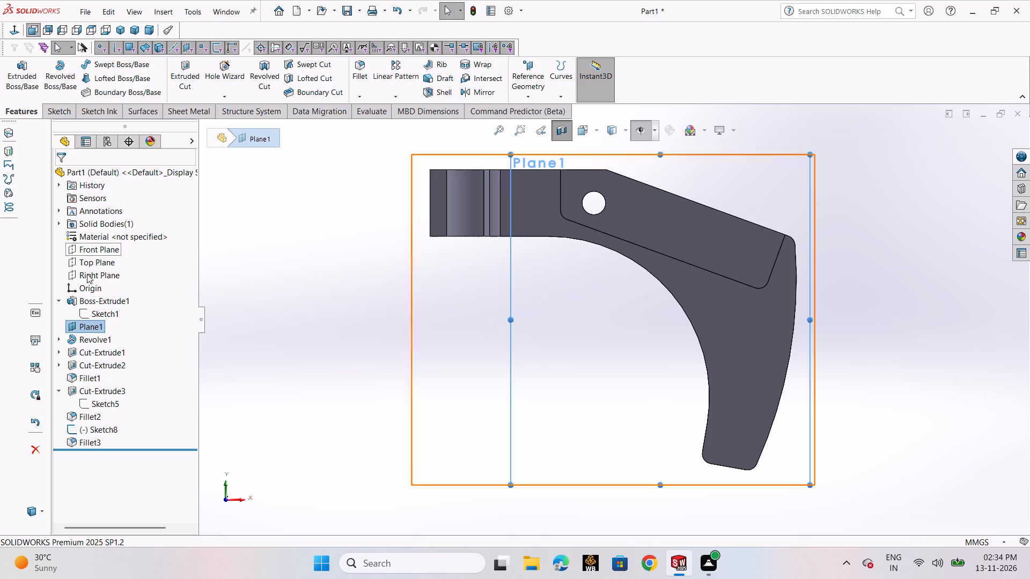
click(92, 309)
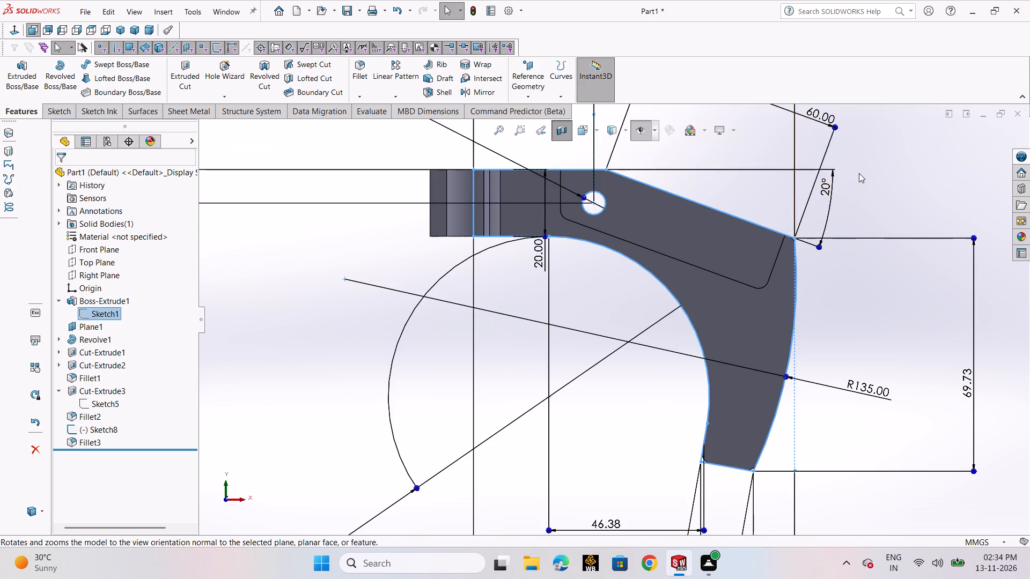
scroll(859, 173, up, 2)
scroll(771, 158, up, 2)
double_click(691, 157)
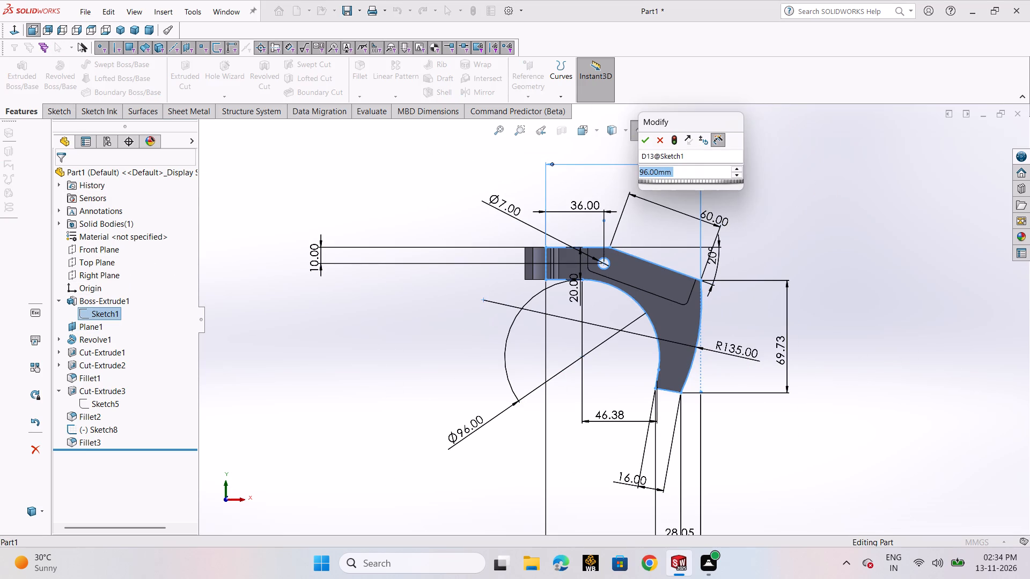
text(100)
key(Return)
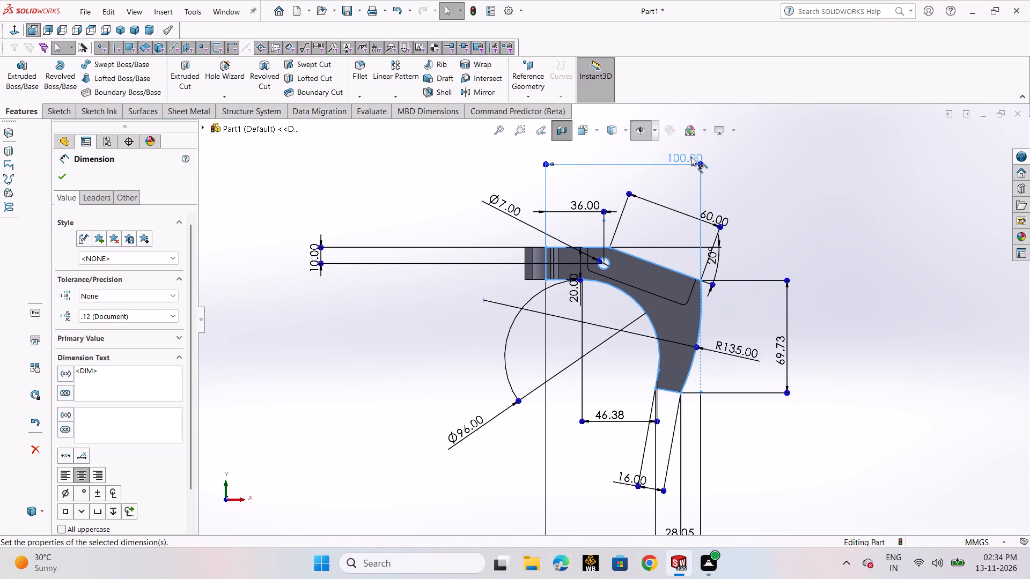
click(68, 177)
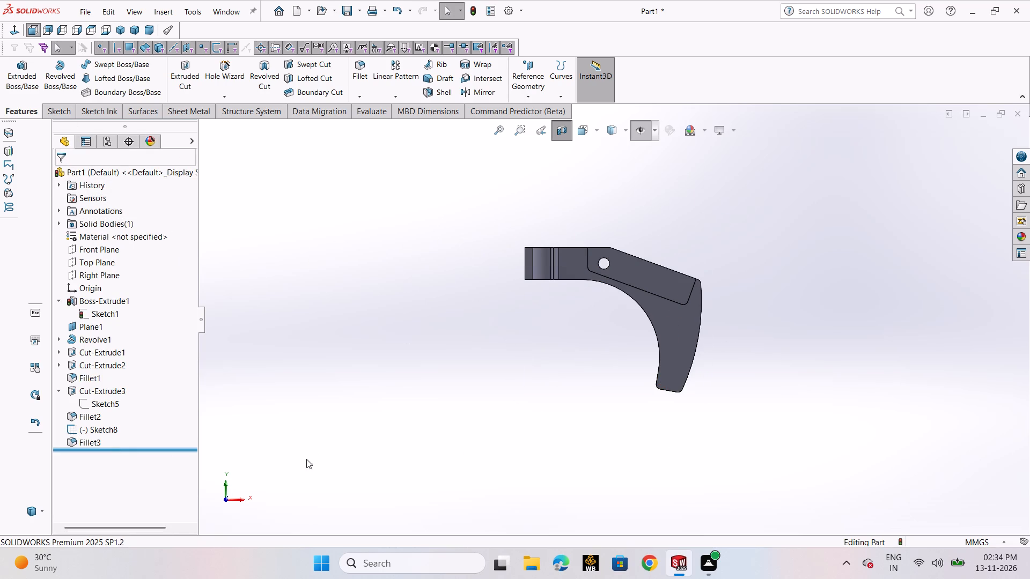
Examine the dimensions of the narrow profile, Sketch8, and the base profile, Sketch1.
click(97, 433)
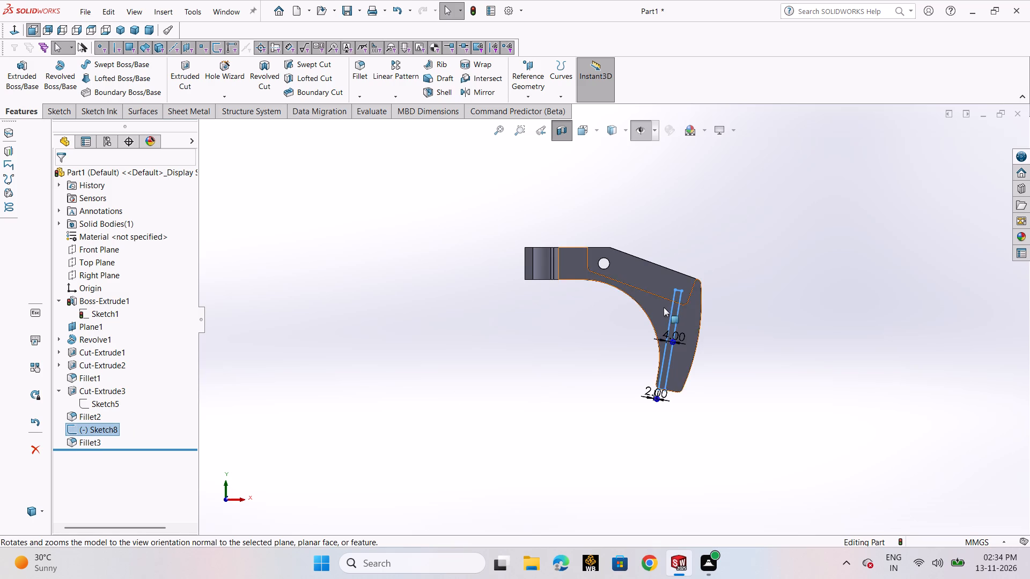
scroll(666, 306, down, 2)
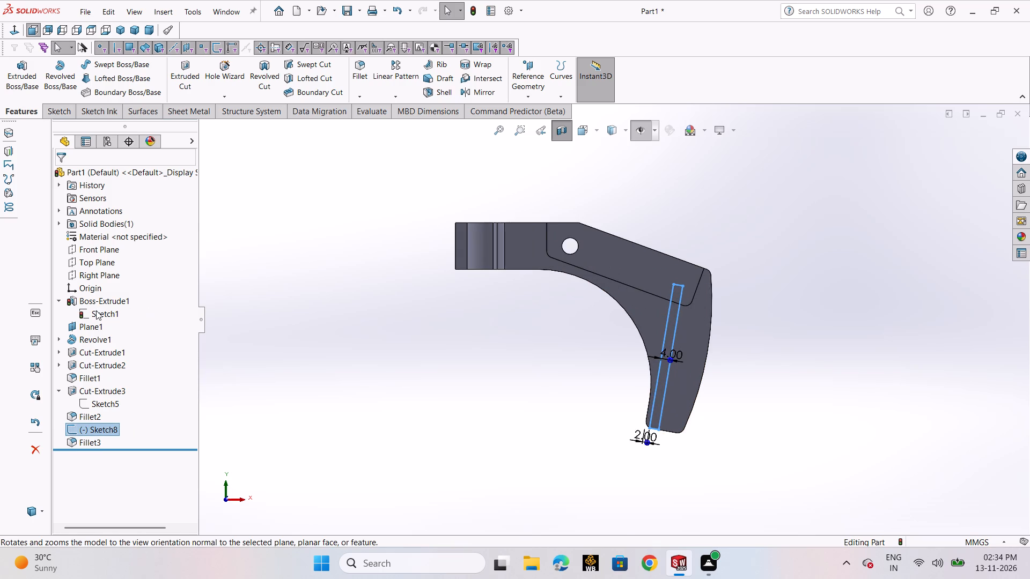
click(96, 310)
scroll(552, 344, up, 3)
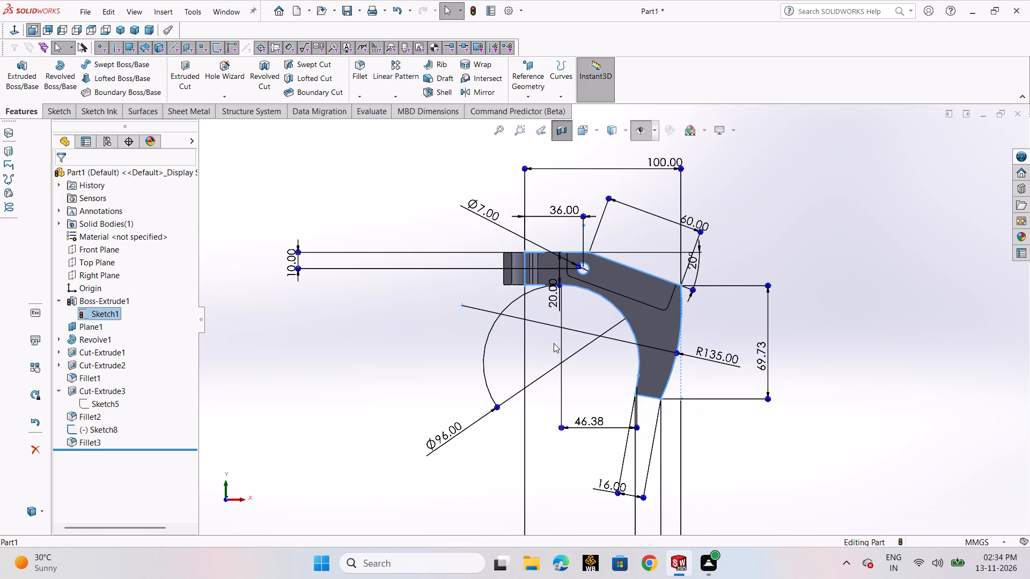
Reapply the base extrusion, Boss-Extrude1, at its 13 mm blind depth to rebuild the bracket from the changed profile.
click(108, 301)
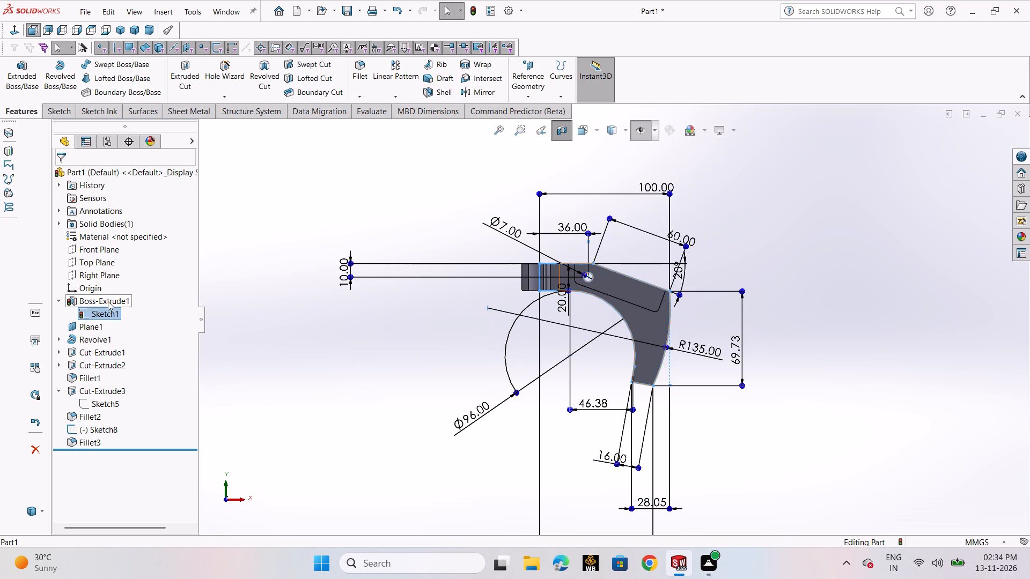
right_click(108, 301)
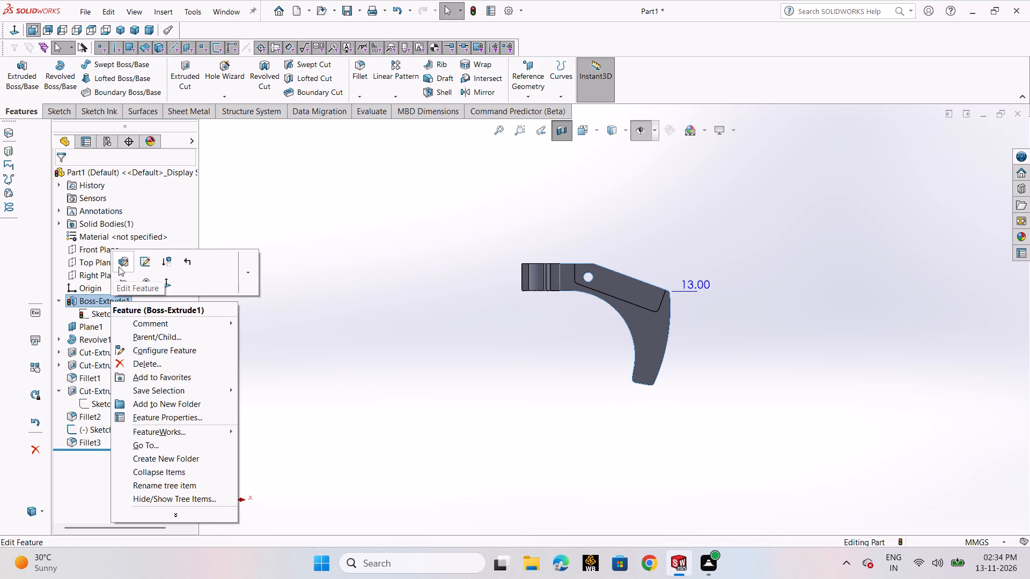
click(119, 266)
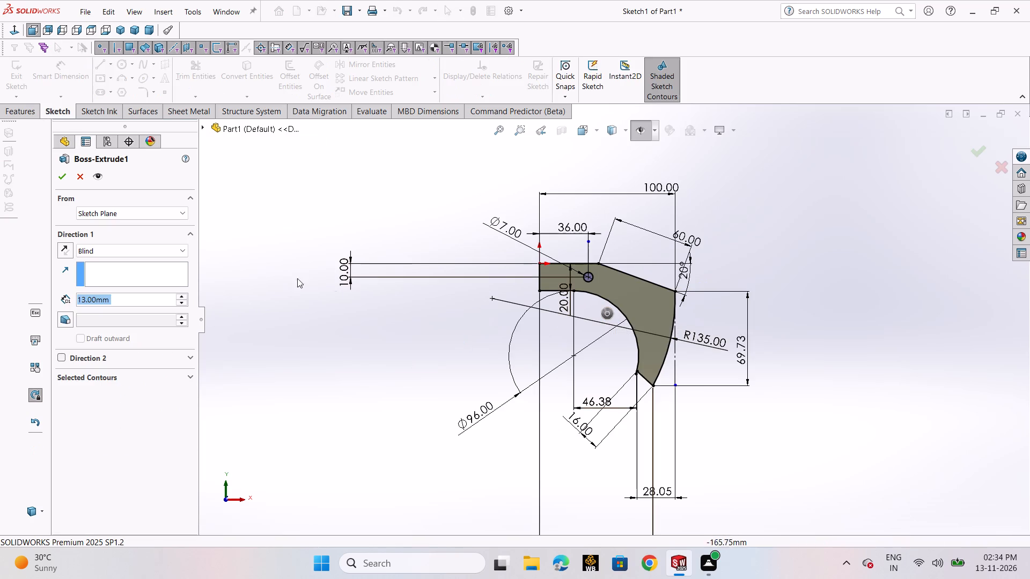
click(62, 176)
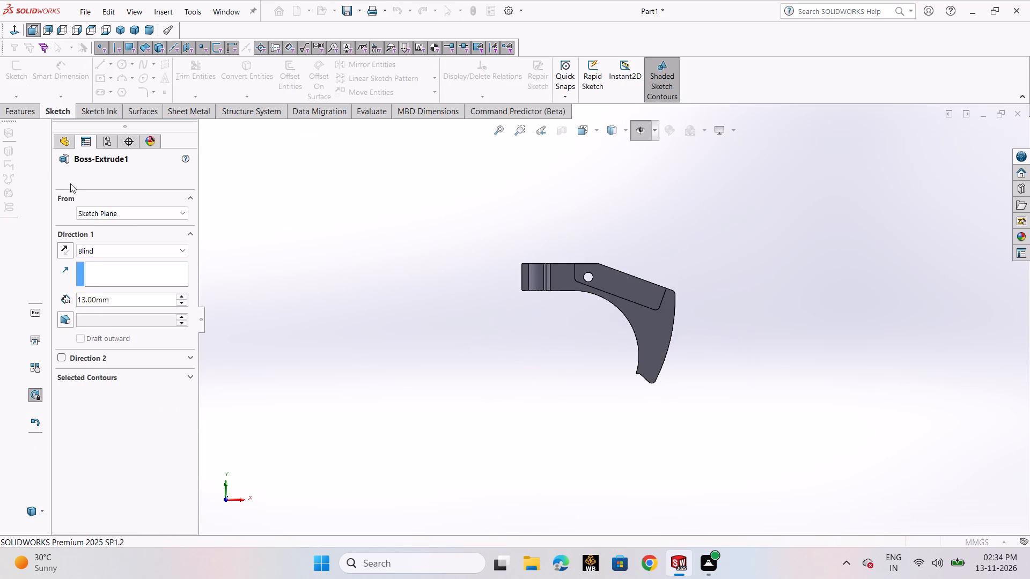
click(397, 357)
scroll(632, 309, down, 2)
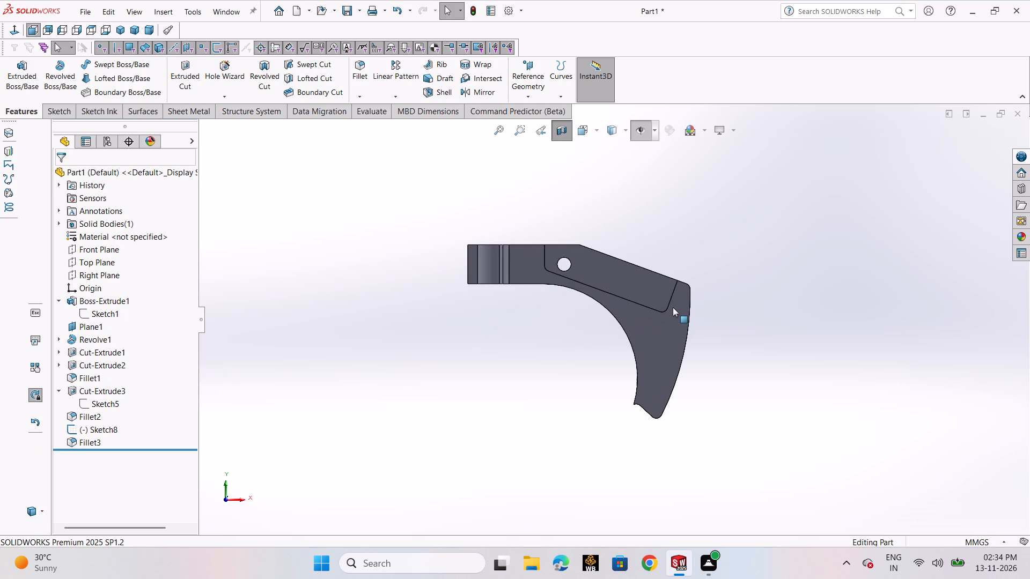
scroll(669, 350, down, 1)
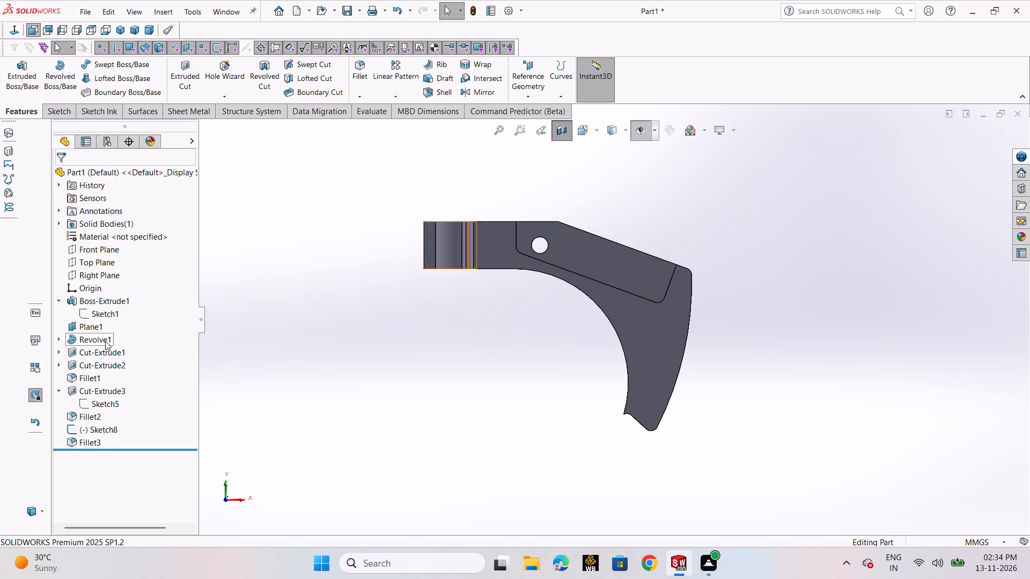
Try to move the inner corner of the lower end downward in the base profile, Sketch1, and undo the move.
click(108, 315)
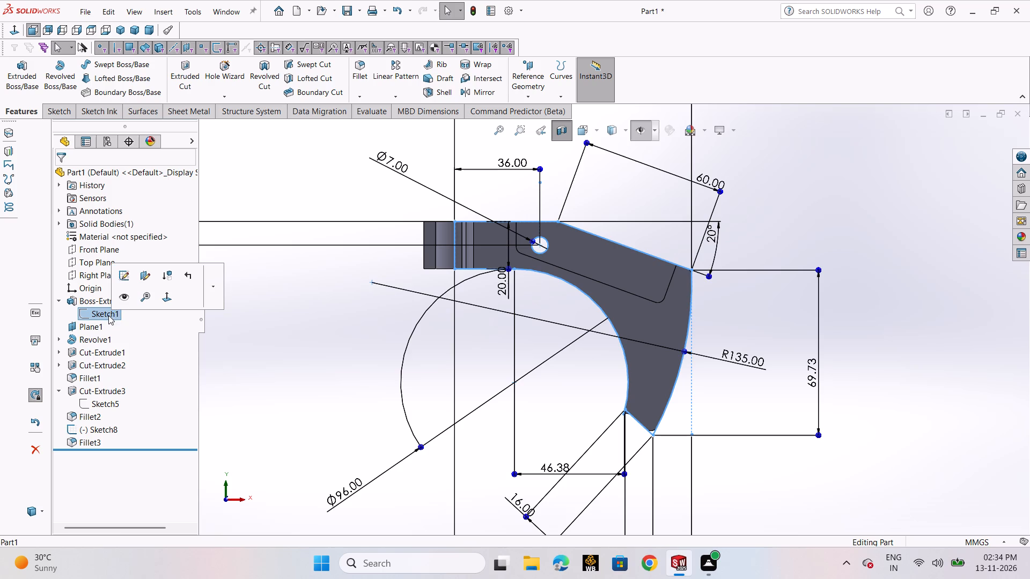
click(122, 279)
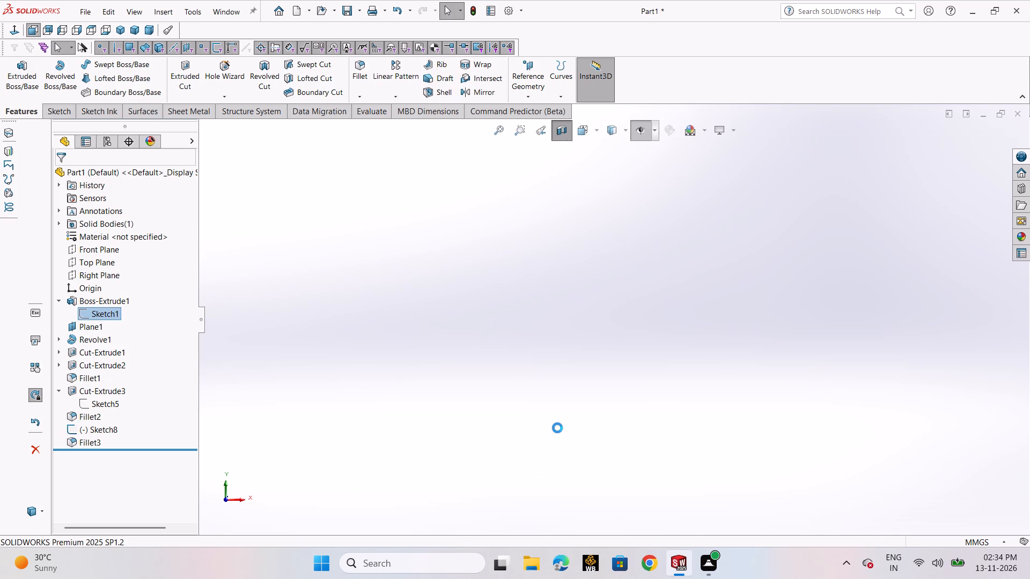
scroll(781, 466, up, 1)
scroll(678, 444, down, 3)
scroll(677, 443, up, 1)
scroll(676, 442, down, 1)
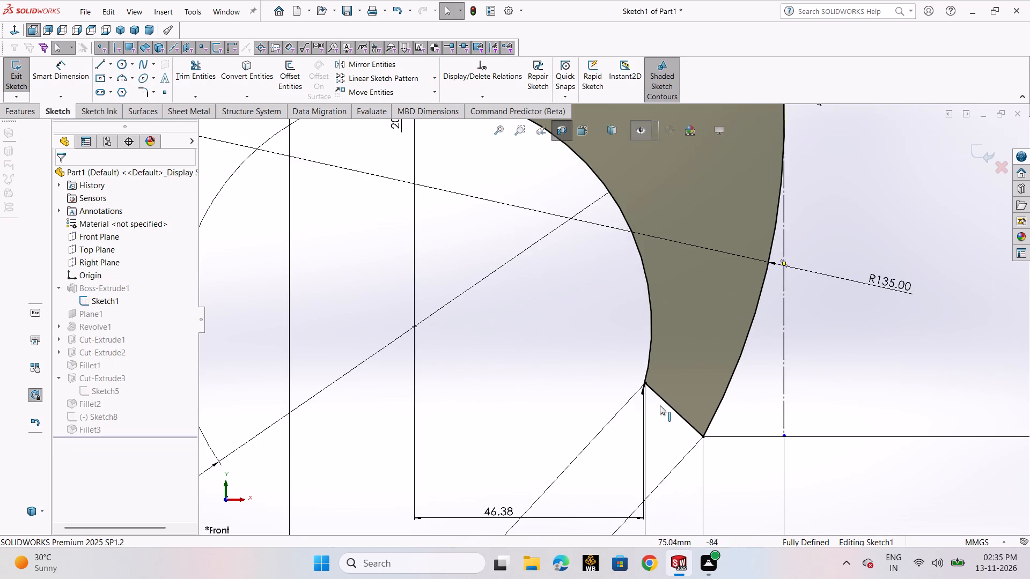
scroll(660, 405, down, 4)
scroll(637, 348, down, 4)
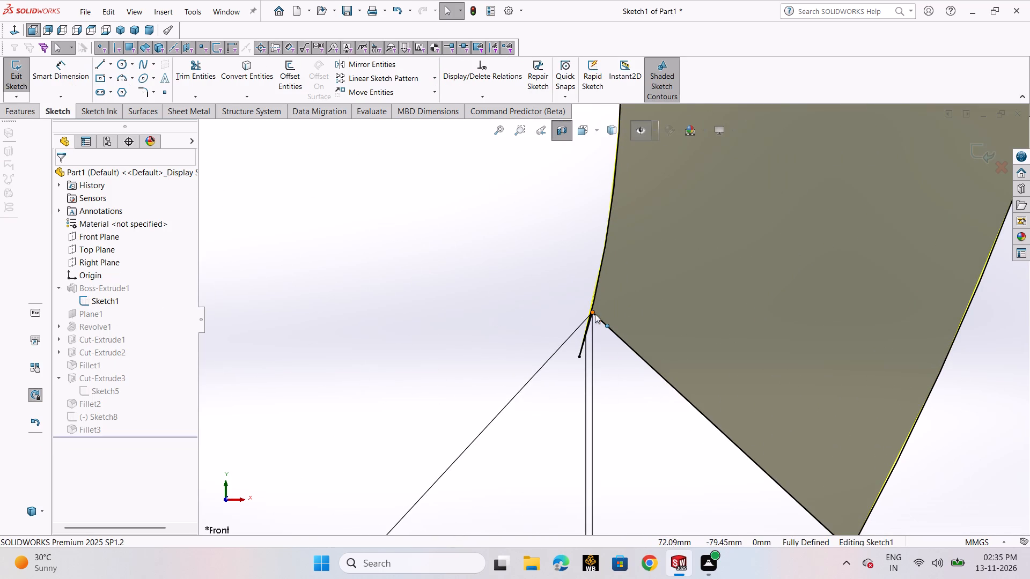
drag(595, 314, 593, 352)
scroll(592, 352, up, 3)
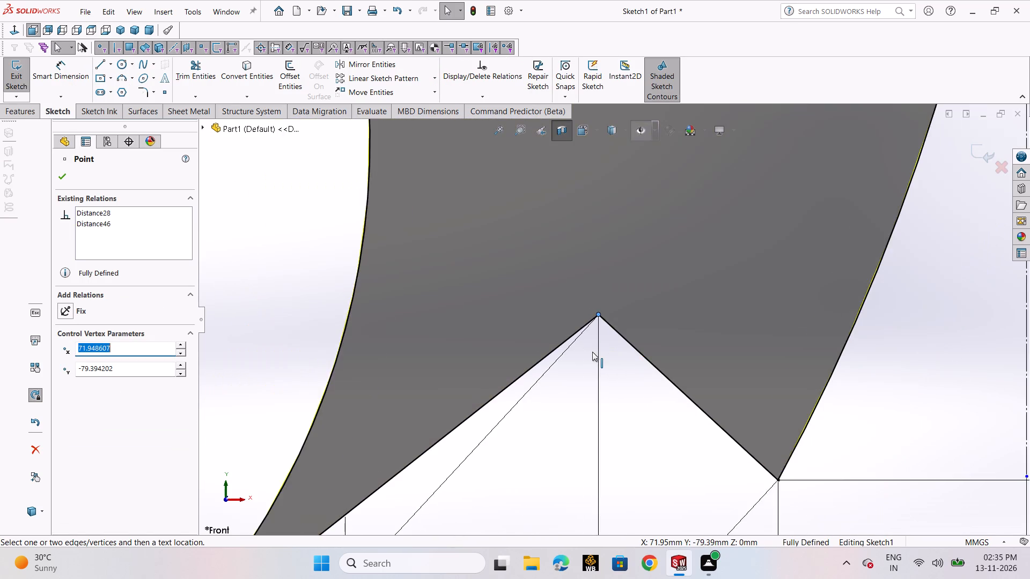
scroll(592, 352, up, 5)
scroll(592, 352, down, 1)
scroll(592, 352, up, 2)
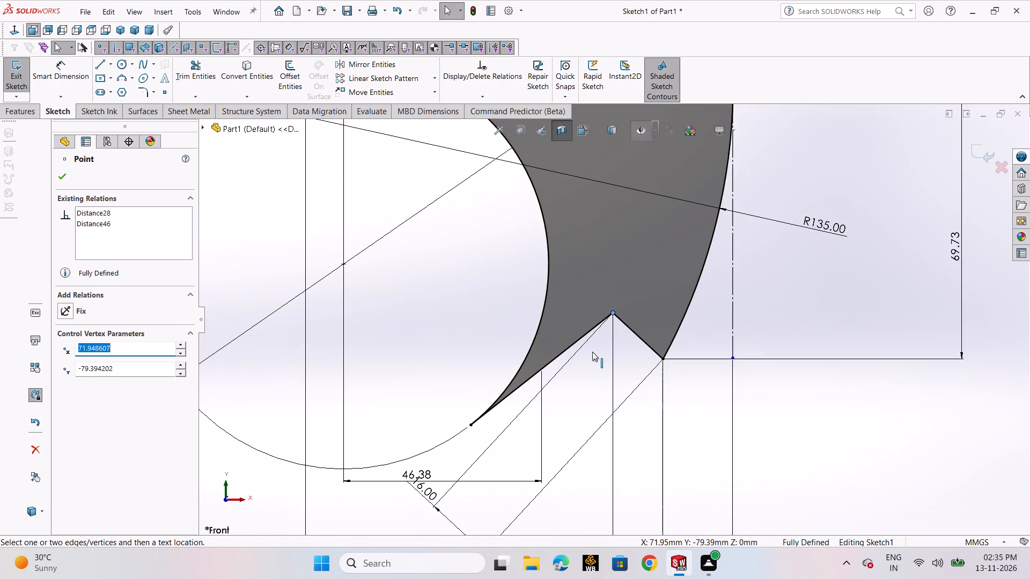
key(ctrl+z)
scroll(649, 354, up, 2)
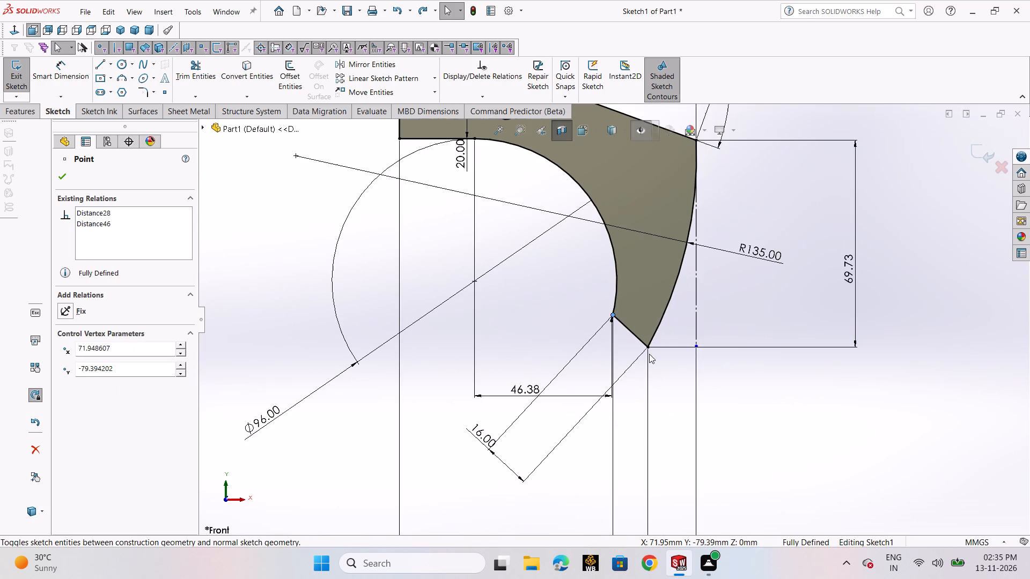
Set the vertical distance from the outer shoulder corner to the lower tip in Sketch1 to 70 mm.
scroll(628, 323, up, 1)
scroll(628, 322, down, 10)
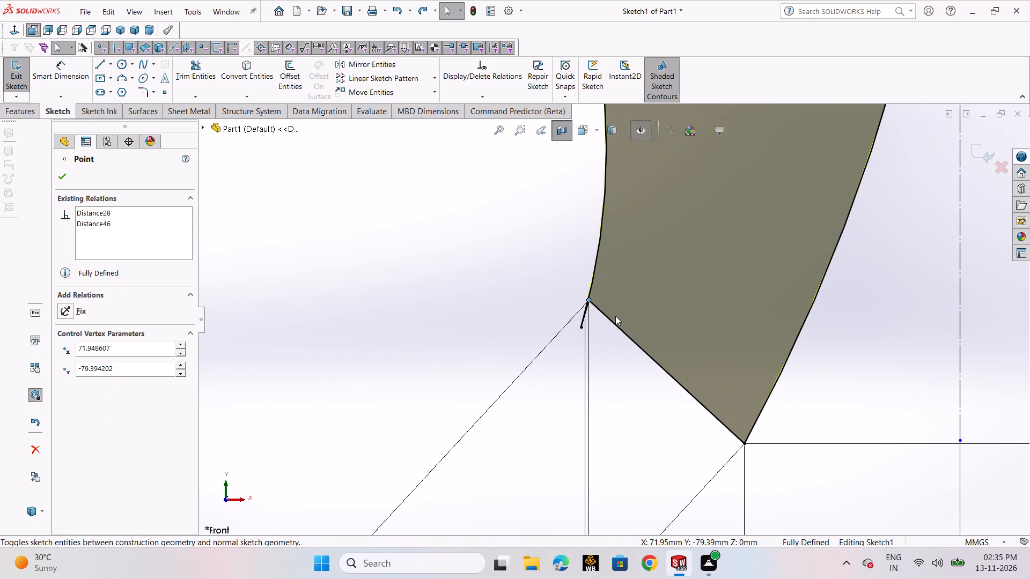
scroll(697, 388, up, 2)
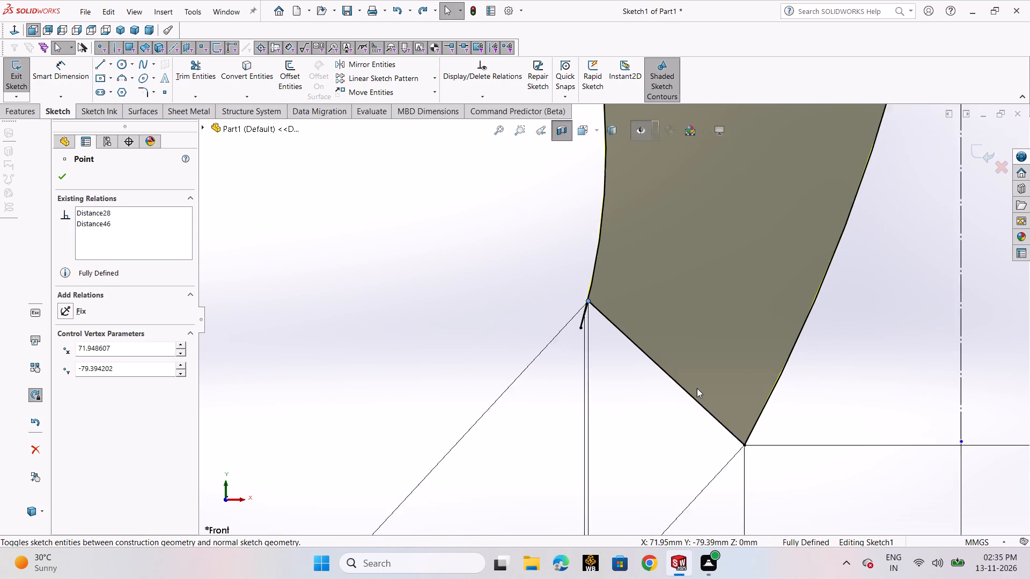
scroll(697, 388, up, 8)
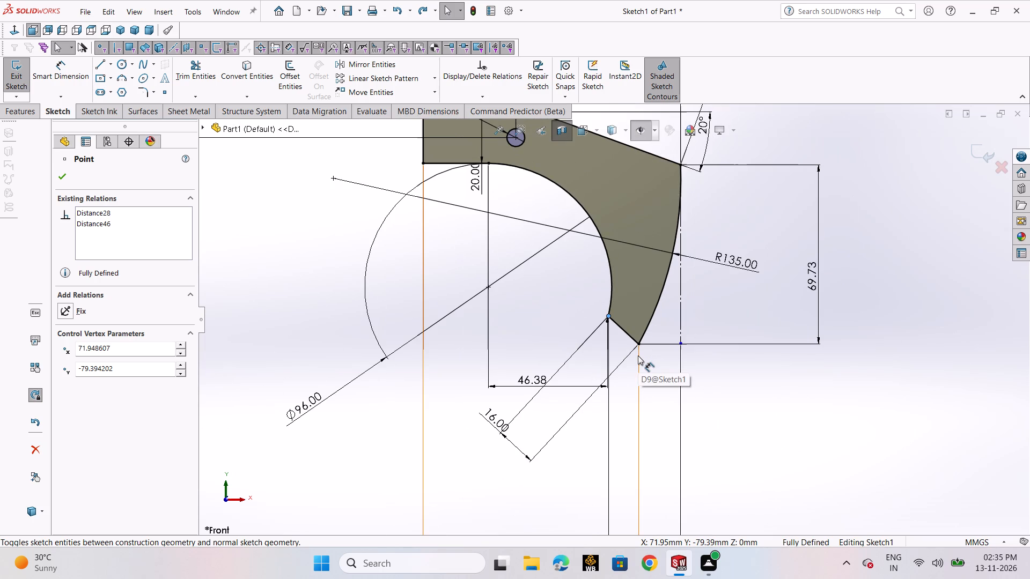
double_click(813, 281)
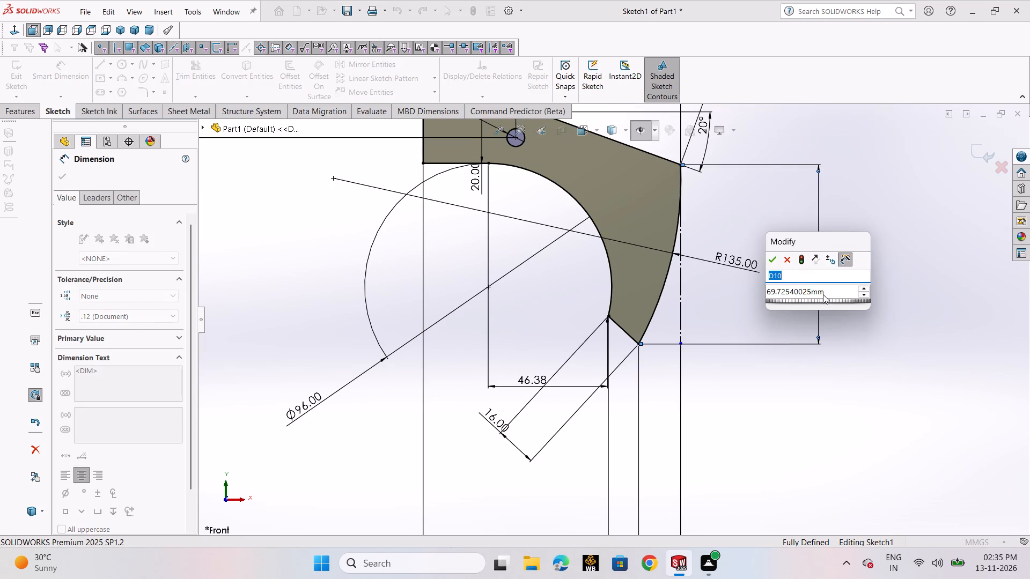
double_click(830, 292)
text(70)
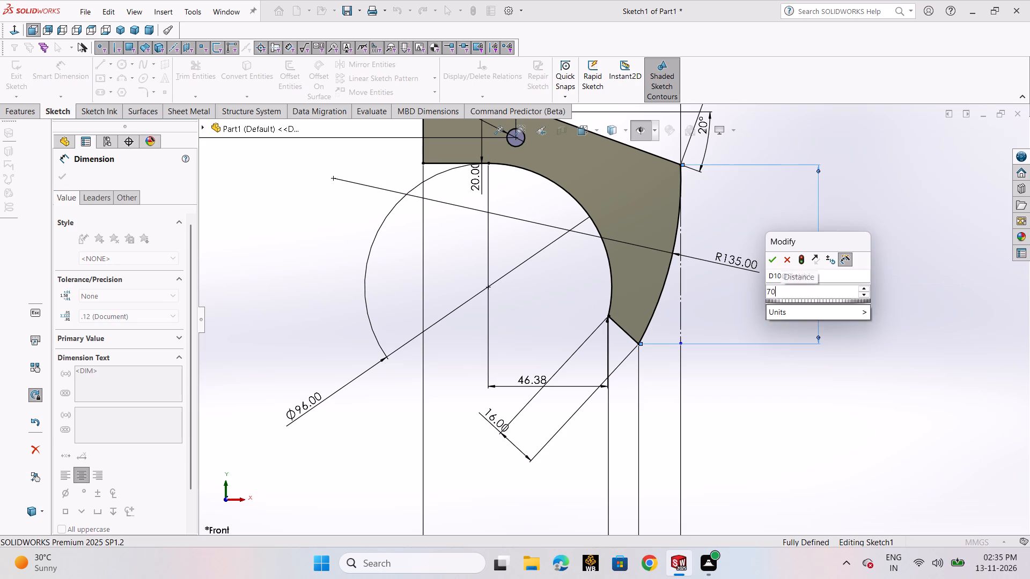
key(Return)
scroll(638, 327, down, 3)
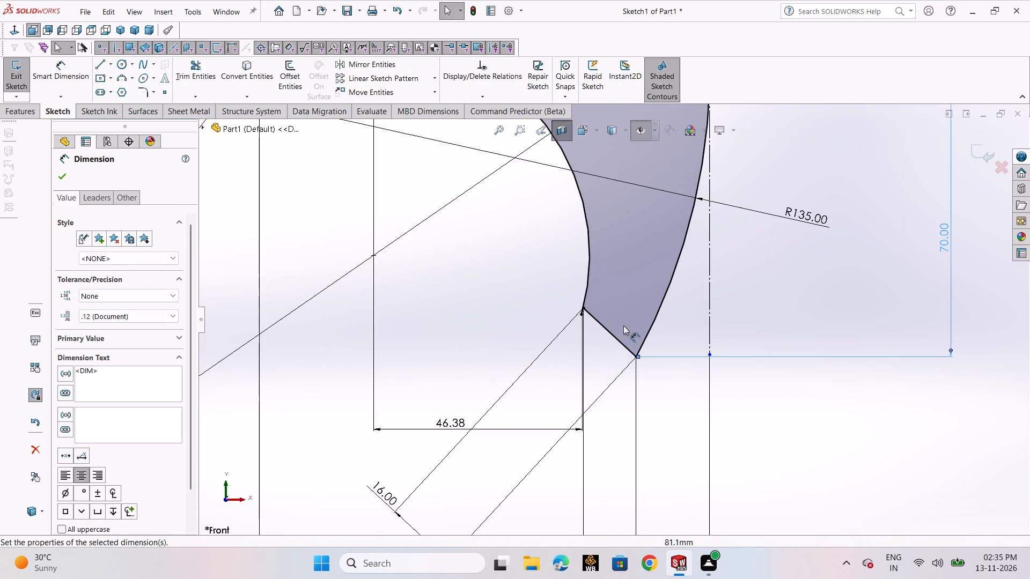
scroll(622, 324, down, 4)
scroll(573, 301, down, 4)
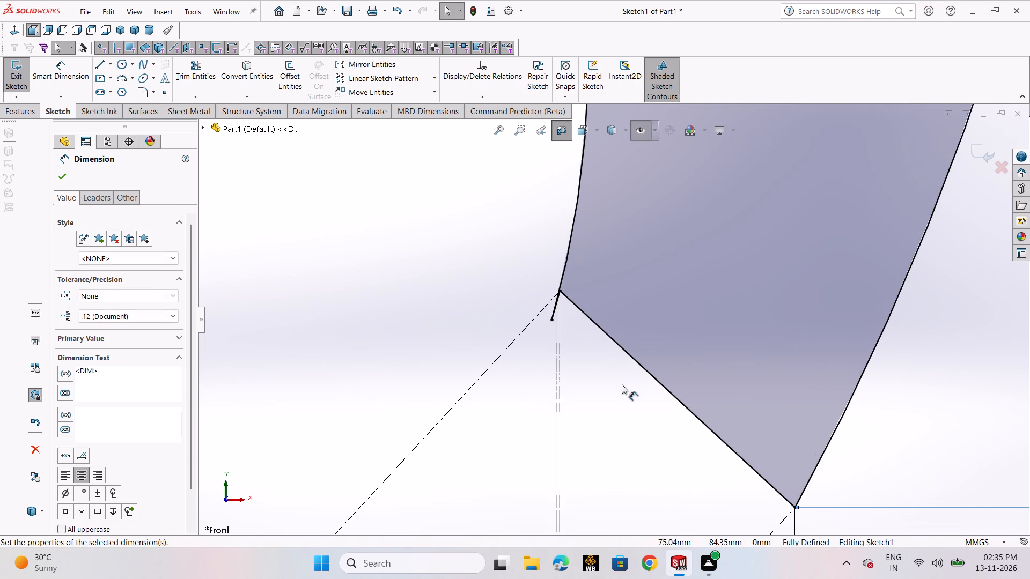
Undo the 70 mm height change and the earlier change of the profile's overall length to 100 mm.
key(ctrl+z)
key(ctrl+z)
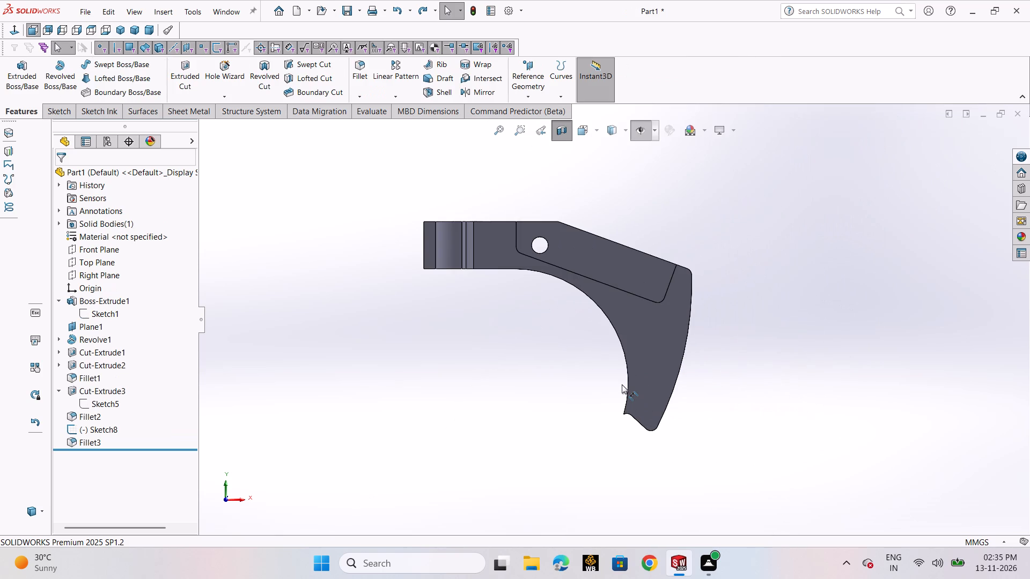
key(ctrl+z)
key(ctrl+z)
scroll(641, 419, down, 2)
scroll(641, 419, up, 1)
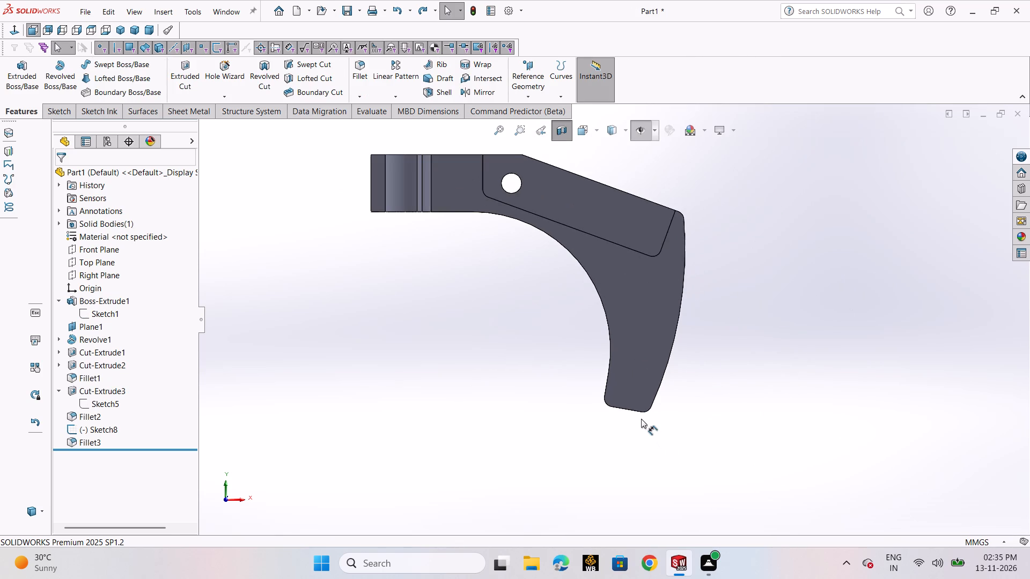
Reopen the base profile, Sketch1, for editing with all its dimensions in view.
click(98, 312)
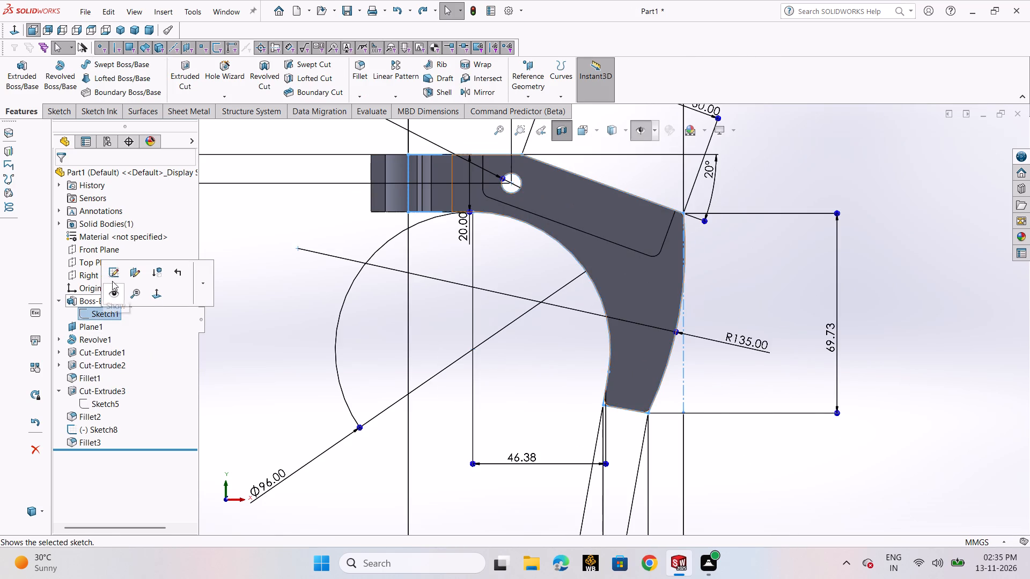
click(120, 276)
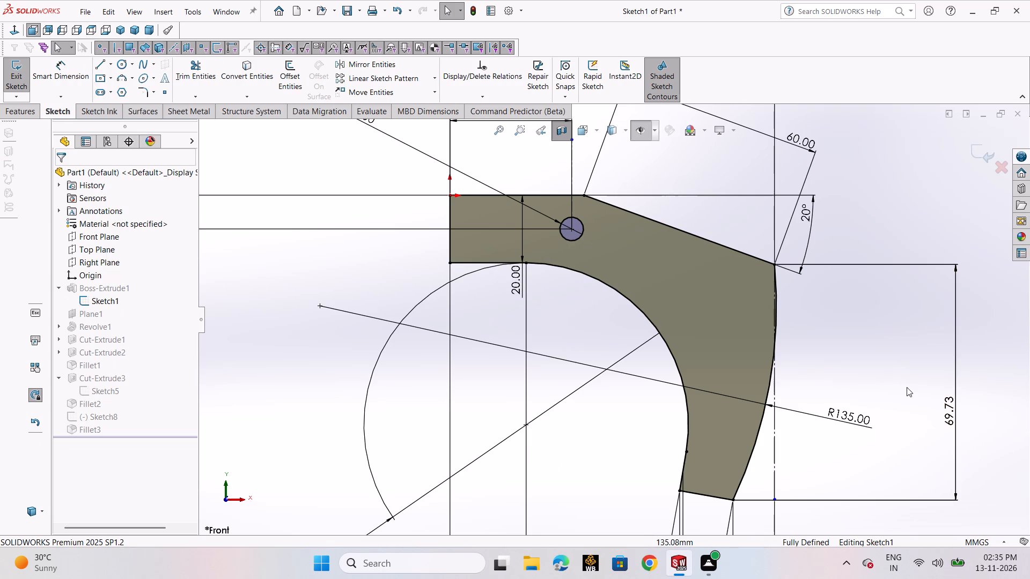
scroll(907, 388, up, 3)
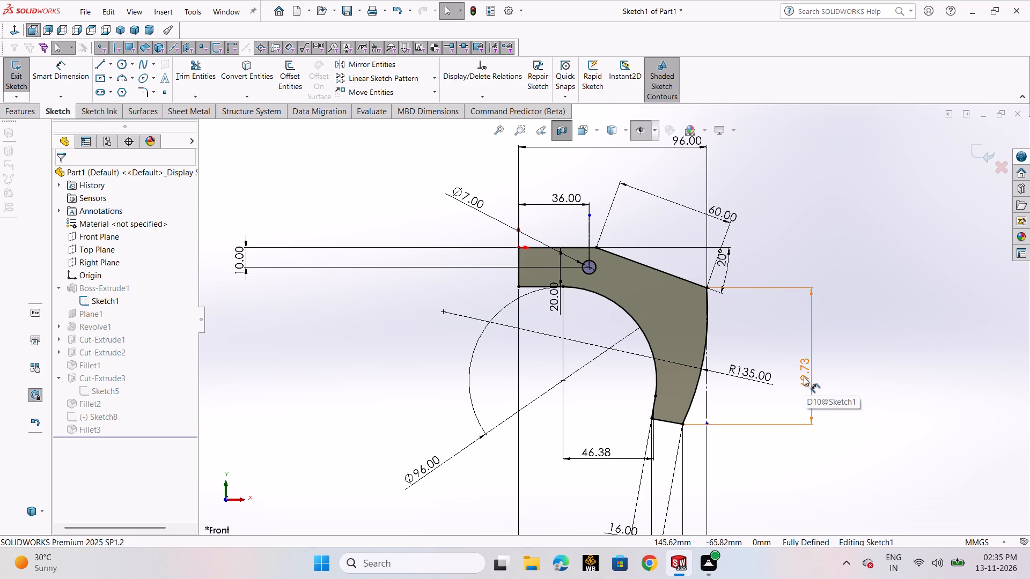
scroll(664, 441, up, 2)
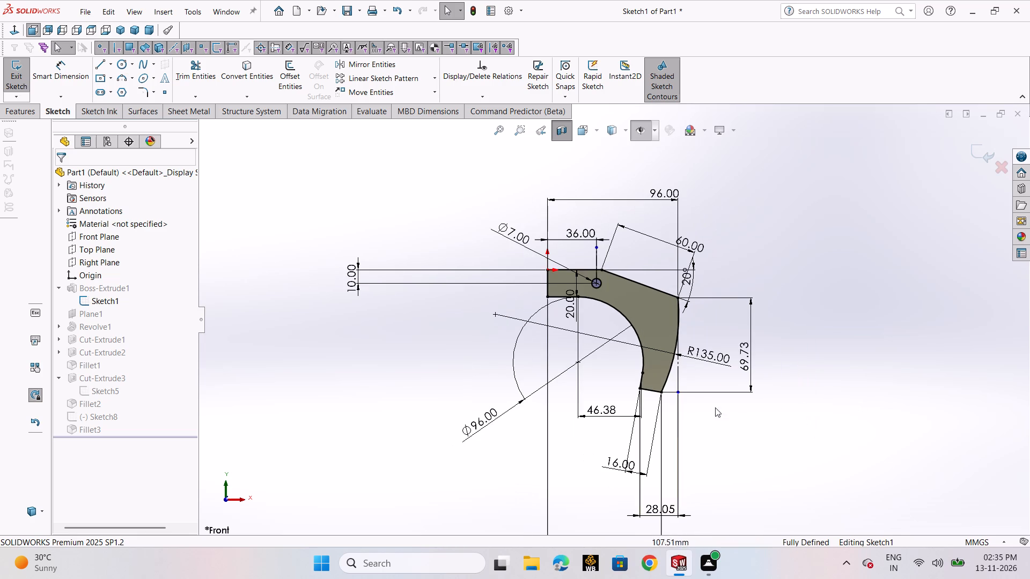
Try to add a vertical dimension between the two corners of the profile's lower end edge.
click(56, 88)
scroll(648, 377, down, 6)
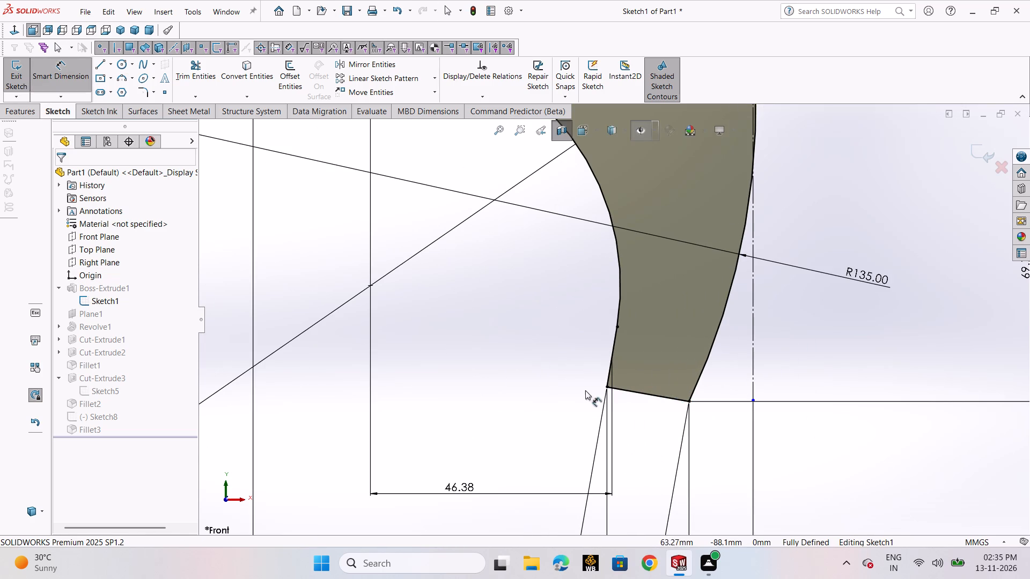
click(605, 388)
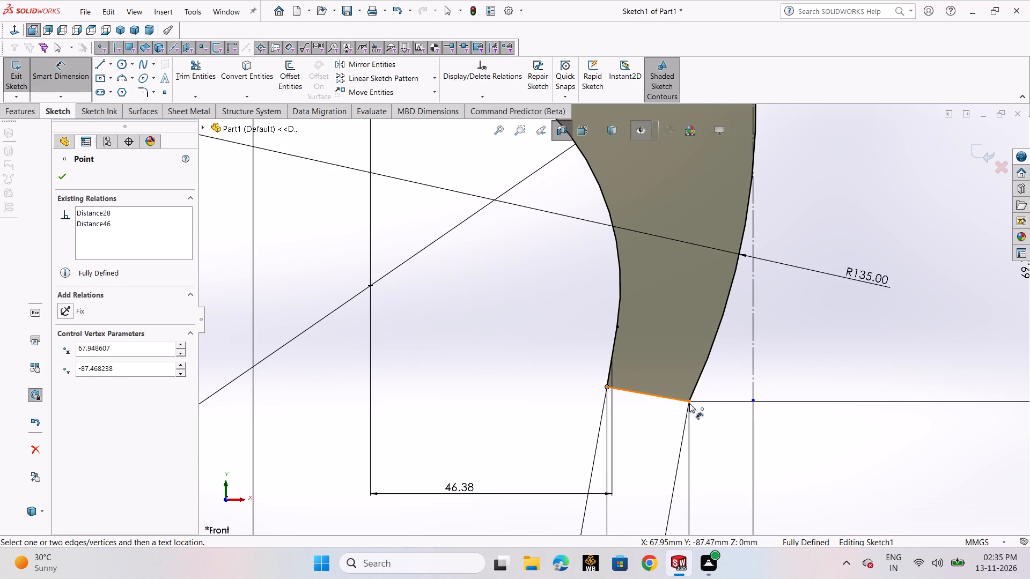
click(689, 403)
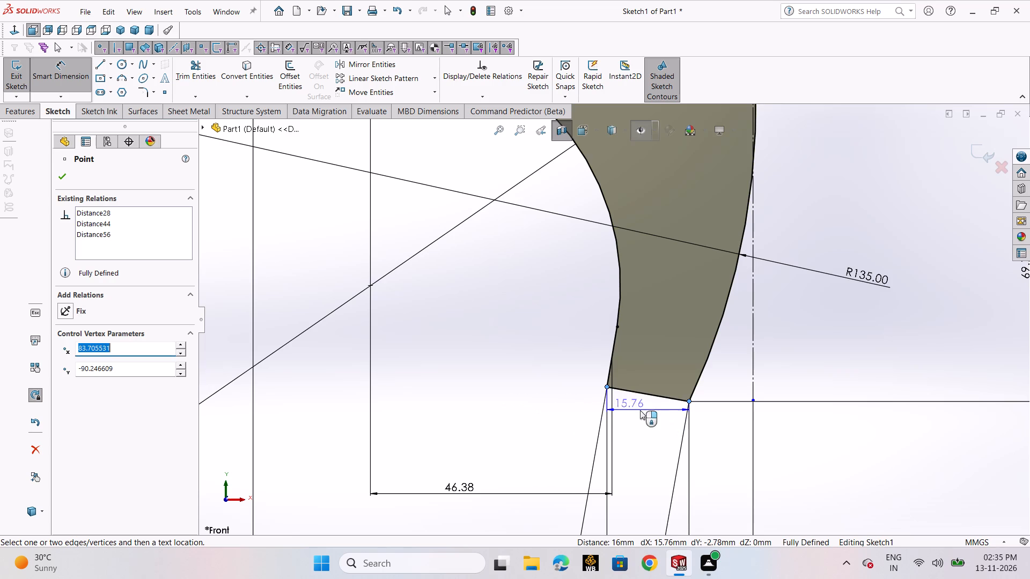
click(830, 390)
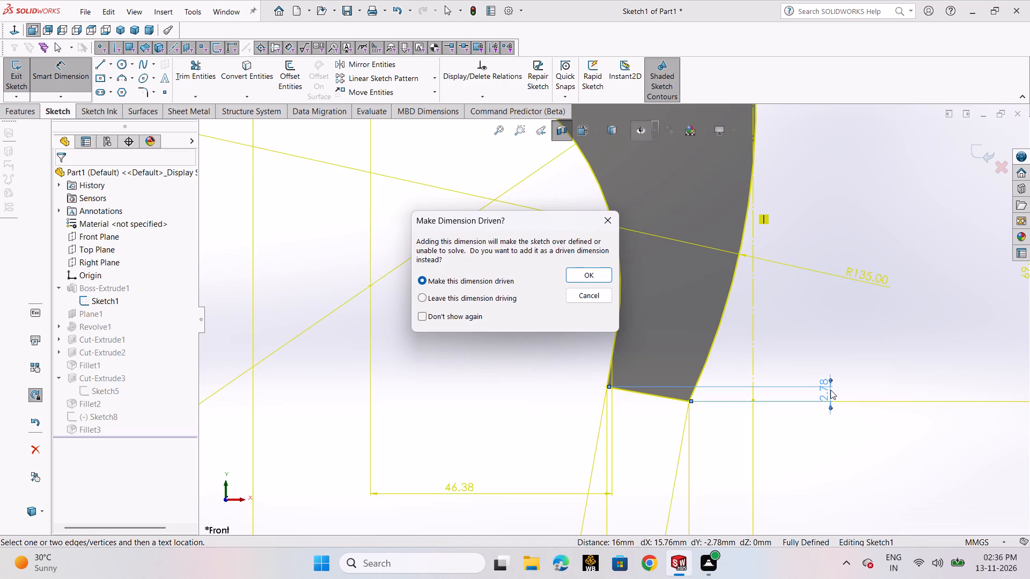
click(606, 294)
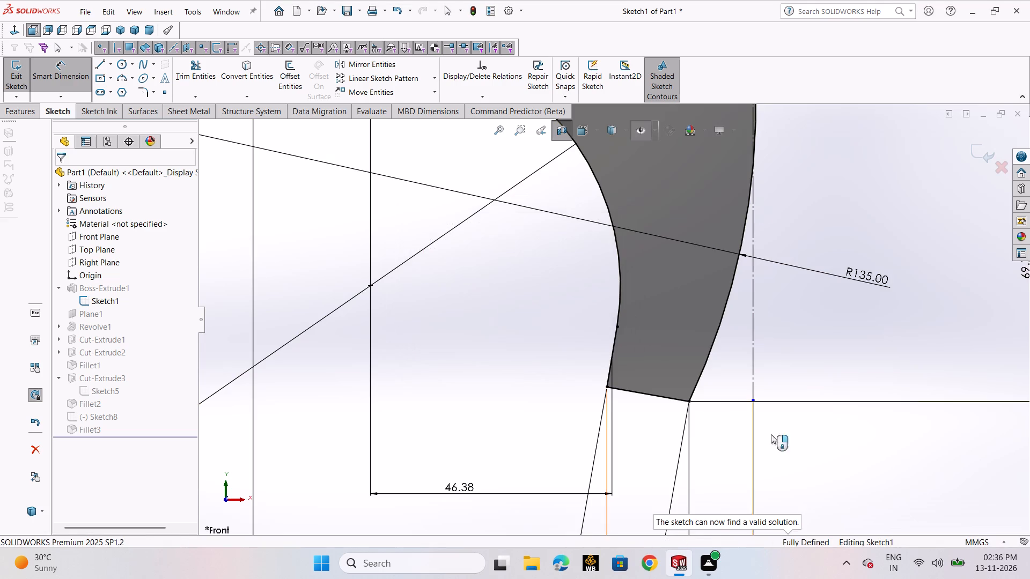
Set the vertical distance from the outer shoulder corner to the lower tip in Sketch1 to 74 mm.
scroll(813, 436, up, 6)
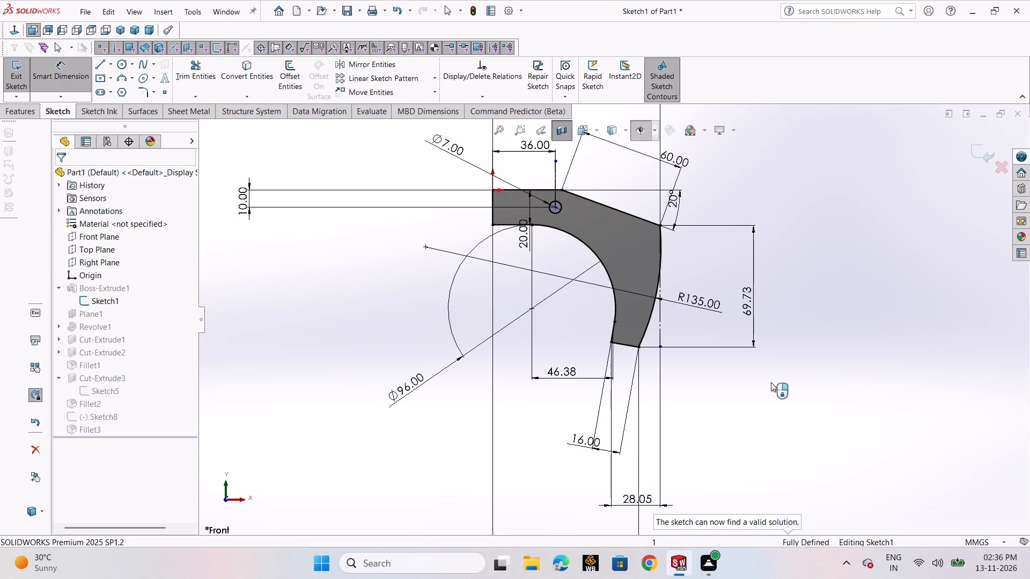
double_click(748, 303)
text(74)
key(Return)
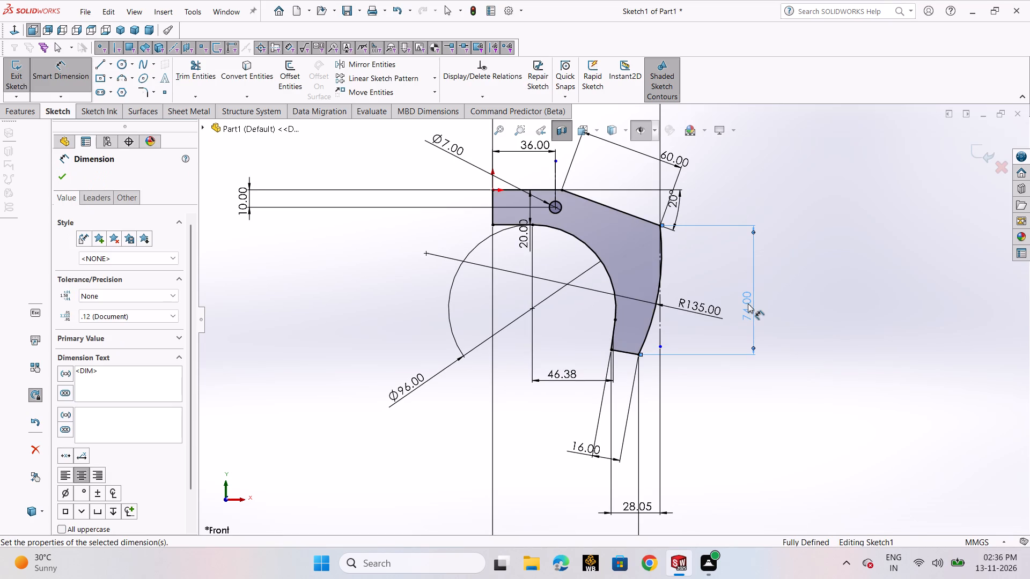
Set the bracket profile's overall horizontal length in Sketch1 to 100 mm and check the shape of the lower end.
scroll(734, 280, up, 1)
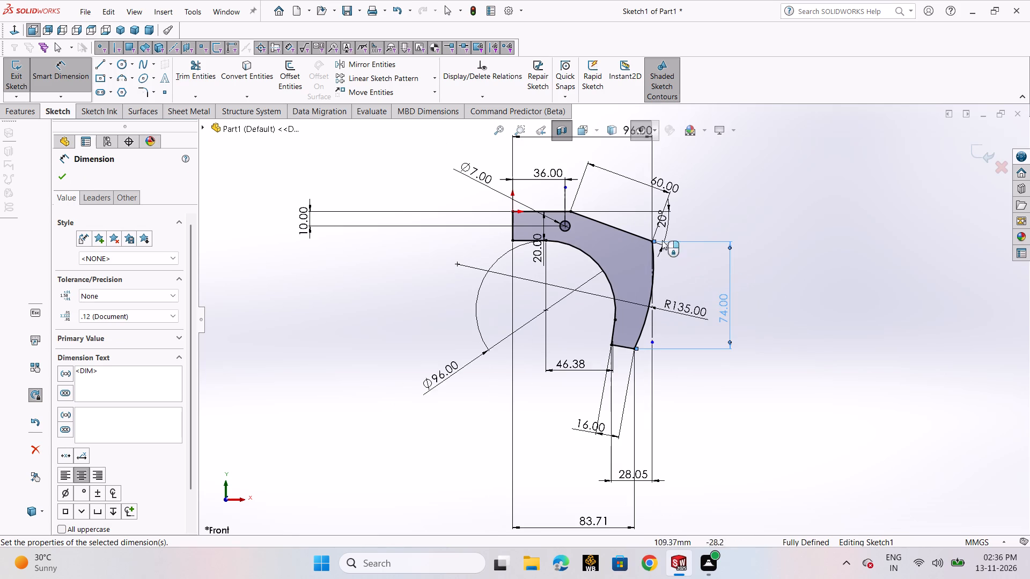
scroll(651, 192, up, 1)
double_click(640, 166)
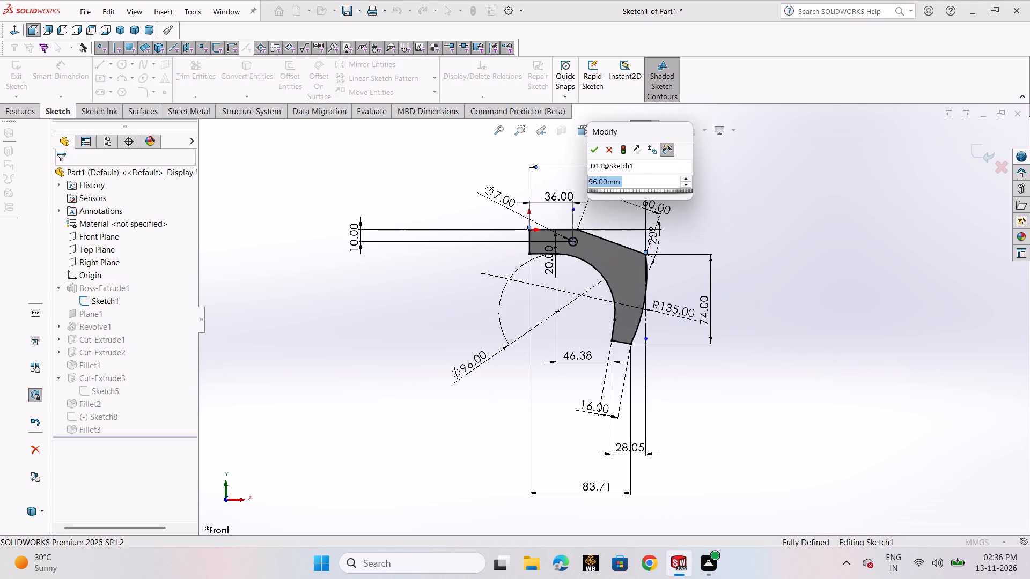
text(100)
key(Return)
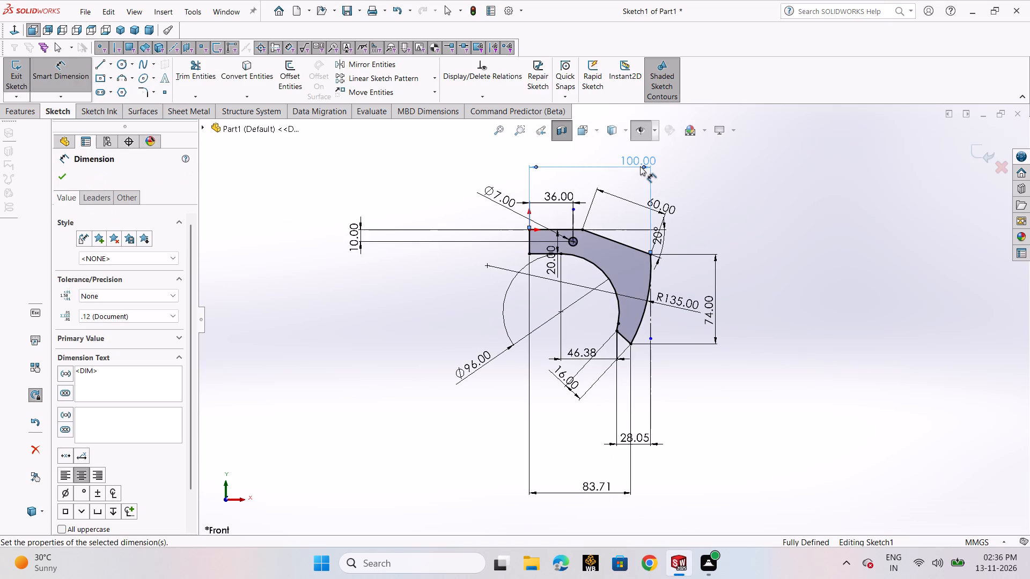
scroll(628, 346, down, 1)
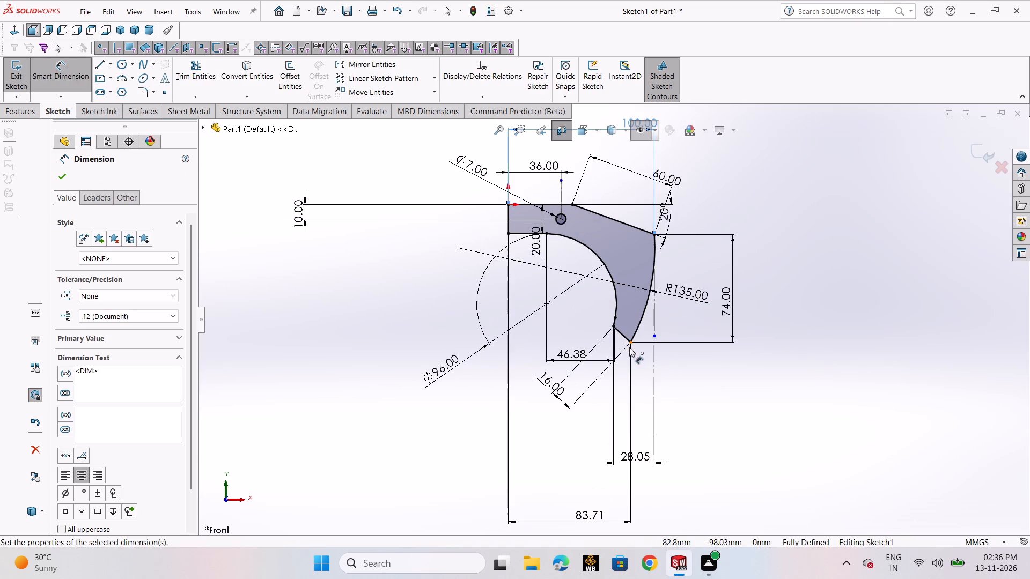
scroll(631, 347, down, 3)
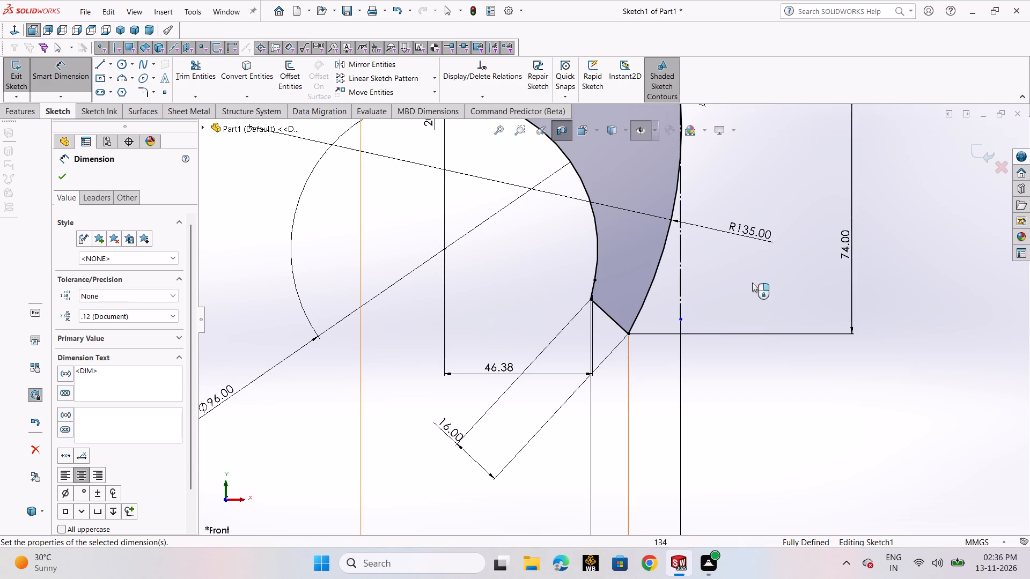
scroll(614, 296, down, 1)
scroll(614, 296, up, 6)
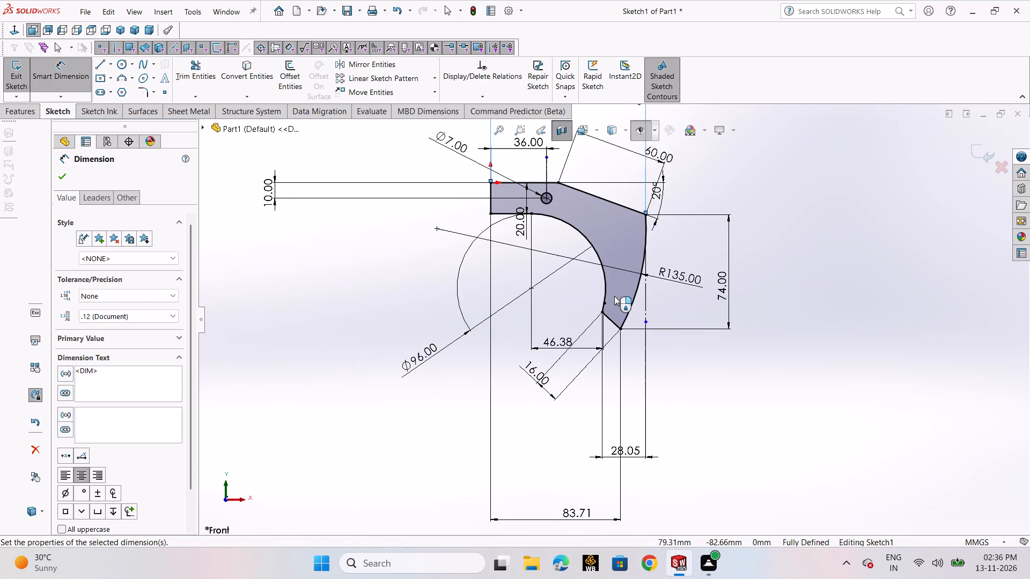
scroll(515, 209, down, 4)
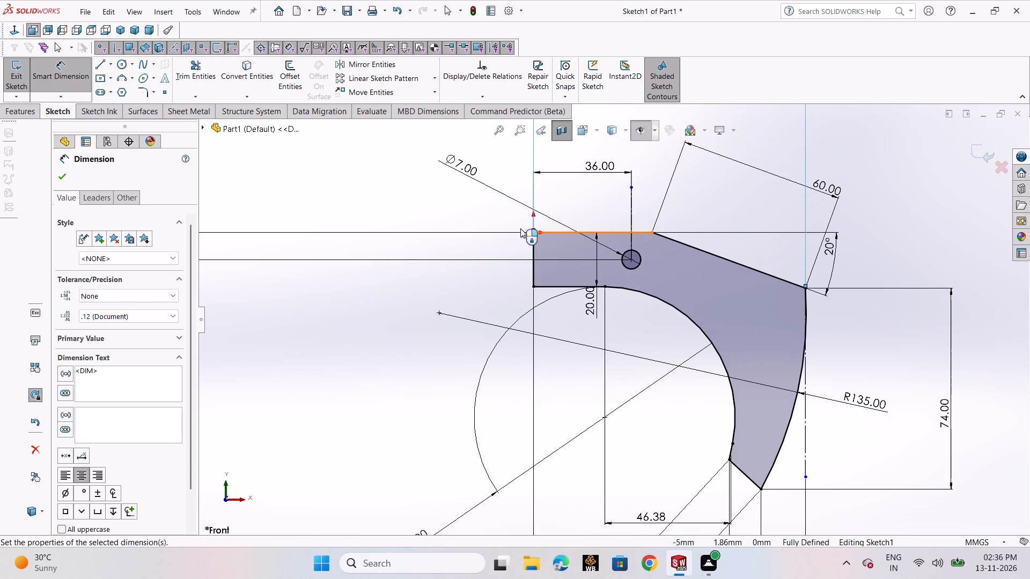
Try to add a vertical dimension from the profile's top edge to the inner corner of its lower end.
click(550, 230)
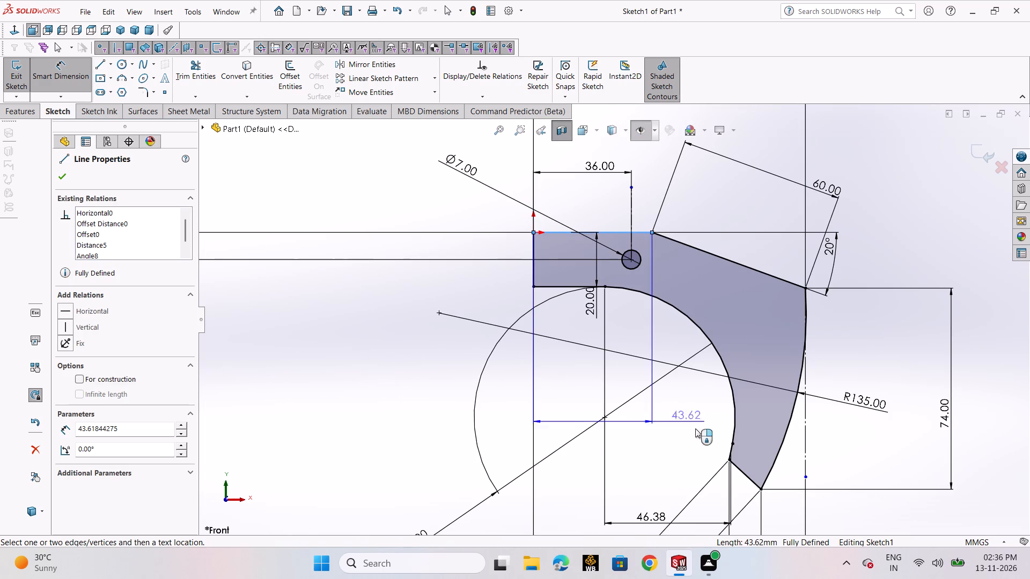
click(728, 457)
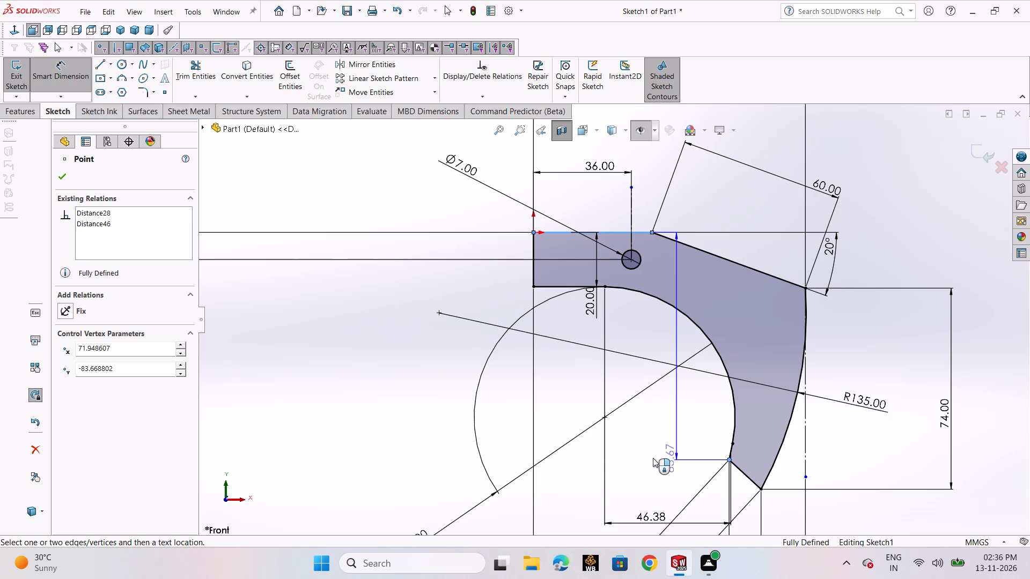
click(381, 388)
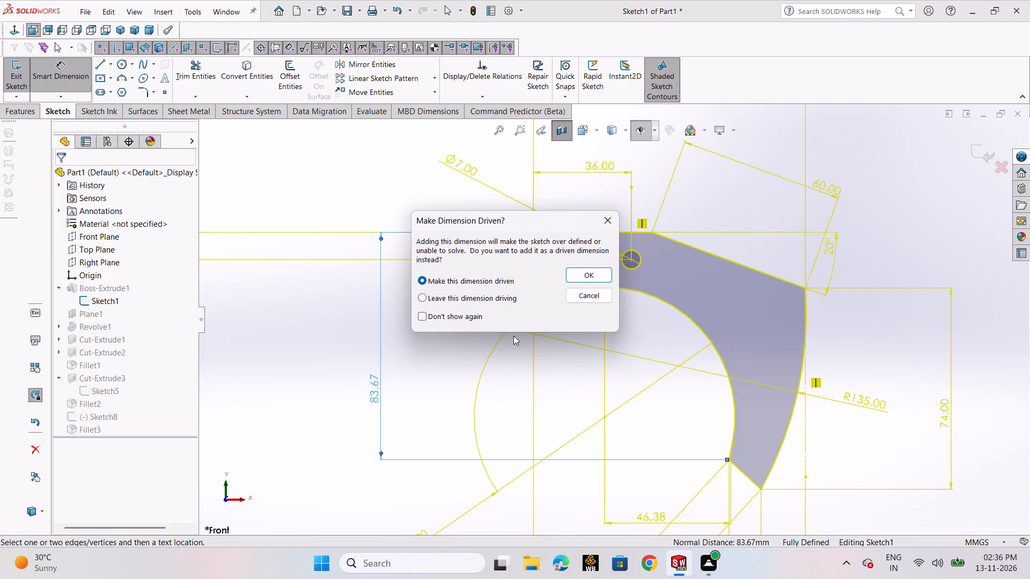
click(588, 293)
Inspect the lower end of the profile and undo the last changes to the overall length and shoulder-to-tip height.
scroll(717, 465, down, 4)
scroll(734, 399, down, 3)
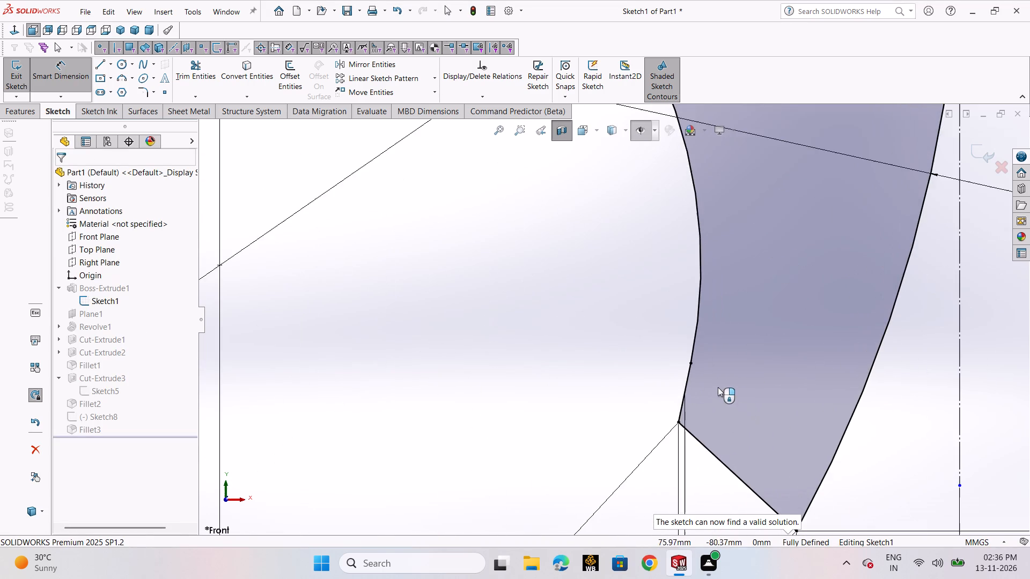
scroll(707, 364, down, 2)
scroll(703, 362, up, 9)
scroll(624, 339, down, 2)
scroll(624, 339, up, 8)
scroll(617, 325, down, 7)
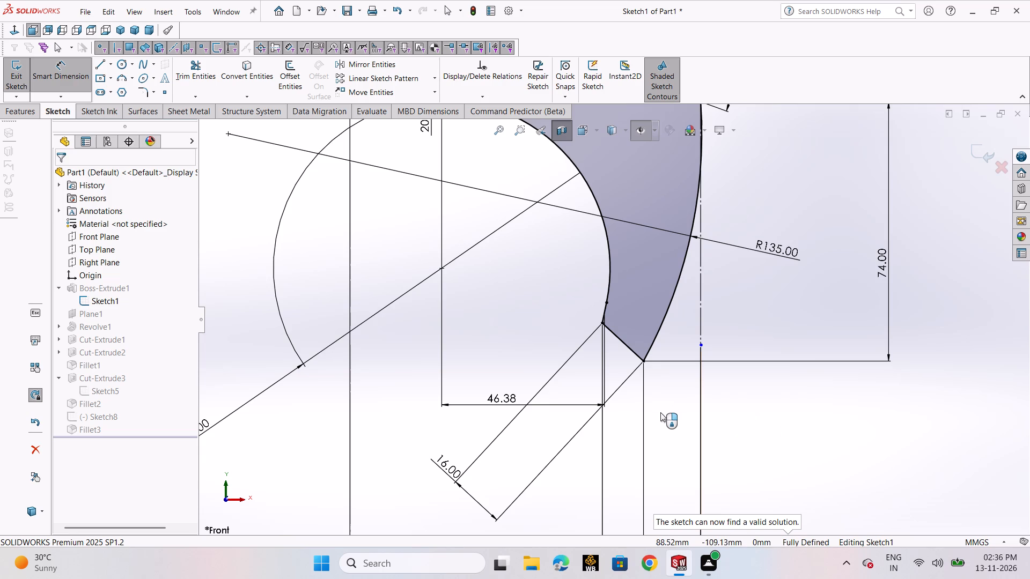
key(ctrl+z)
key(ctrl+z)
key(ctrl+z)
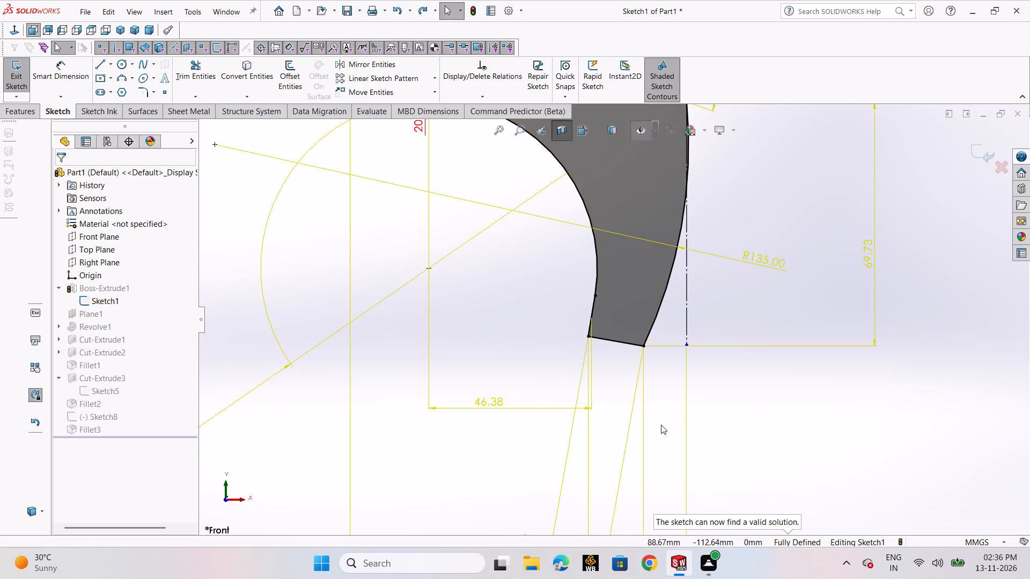
key(ctrl+z)
scroll(624, 368, up, 4)
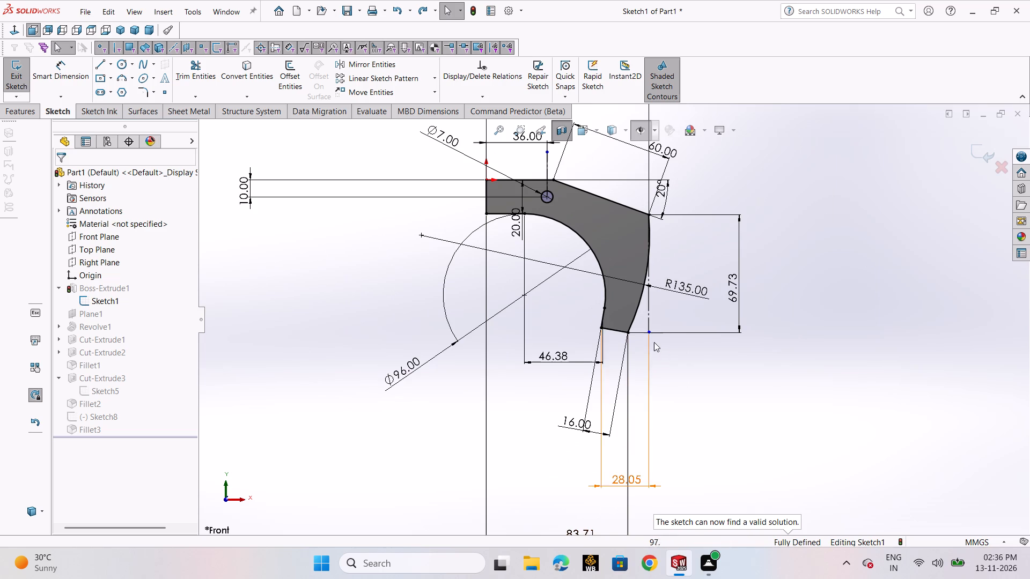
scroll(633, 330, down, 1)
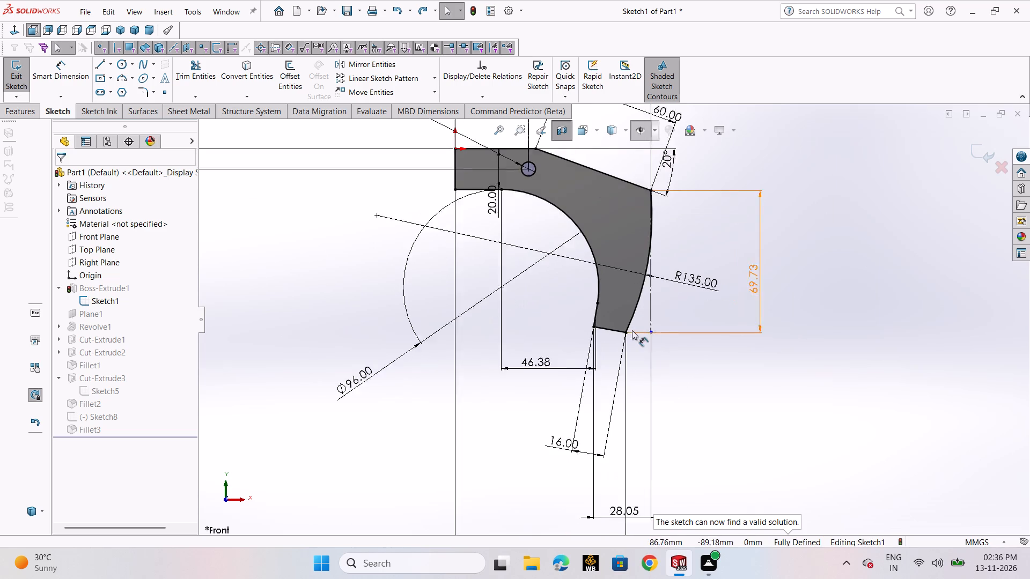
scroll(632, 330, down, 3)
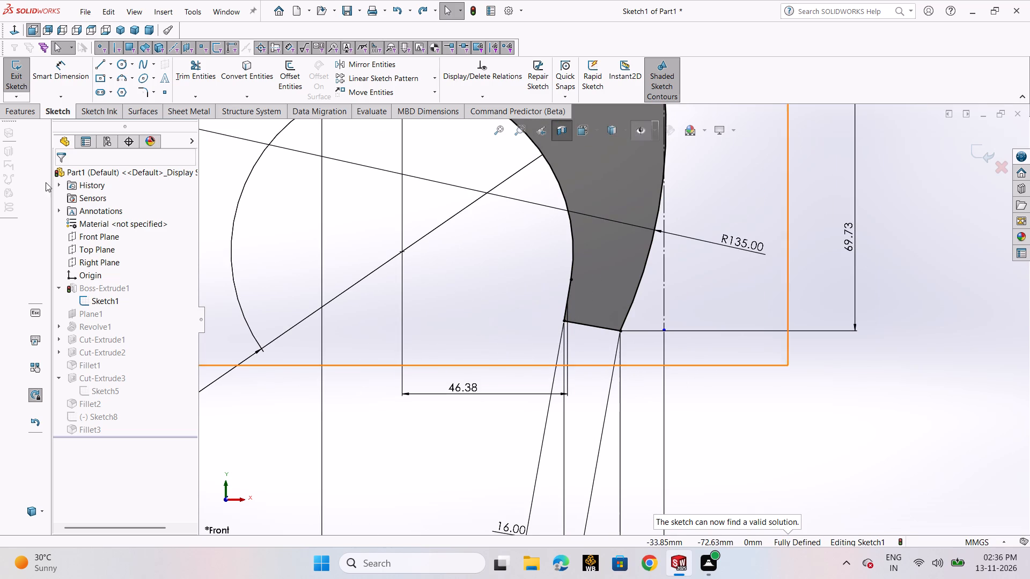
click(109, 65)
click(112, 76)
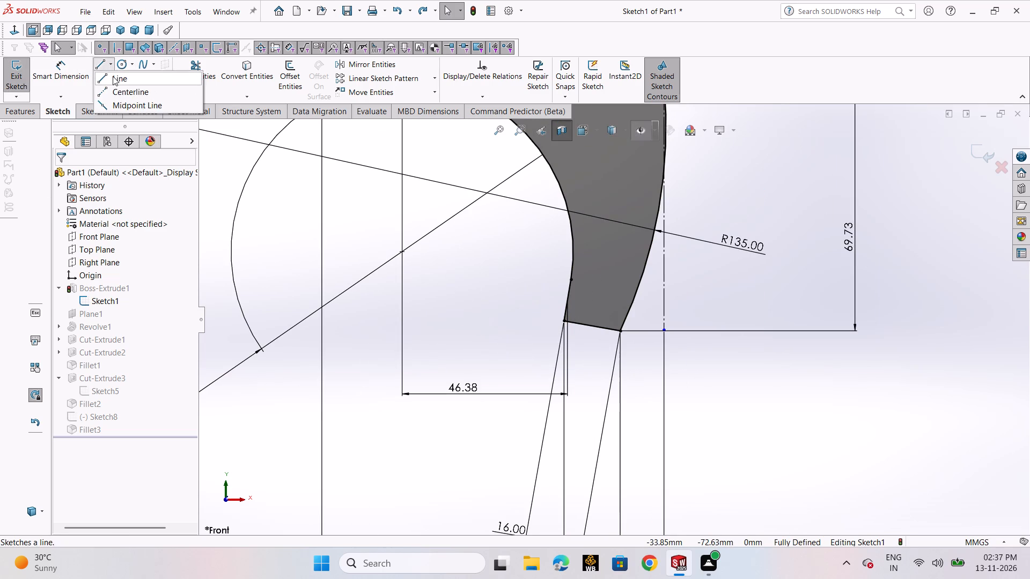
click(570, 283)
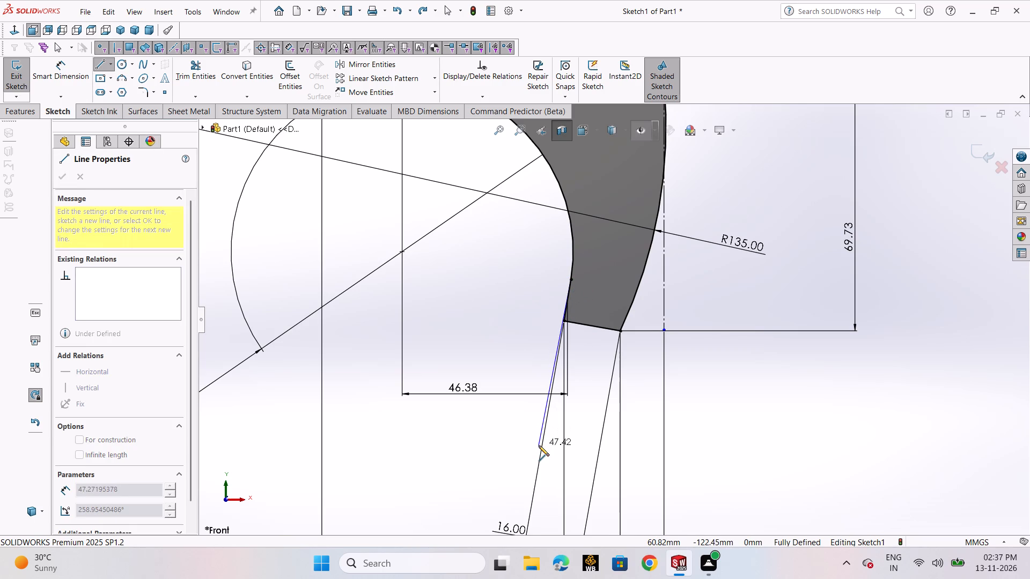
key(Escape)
Draw a circle of 48 mm radius over the profile's inner arc, centred on the arc's centre point.
scroll(481, 273, up, 4)
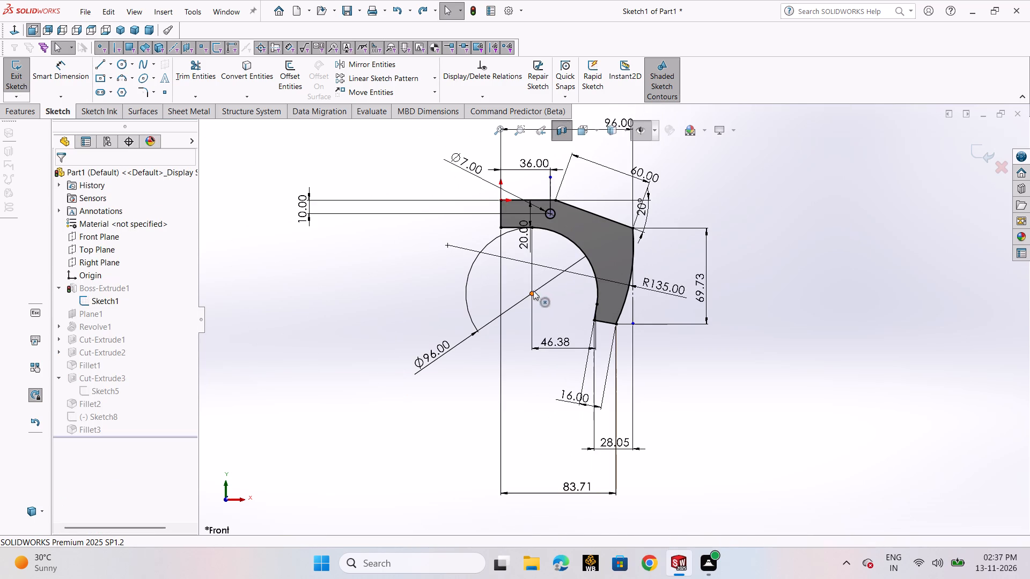
click(128, 66)
click(130, 76)
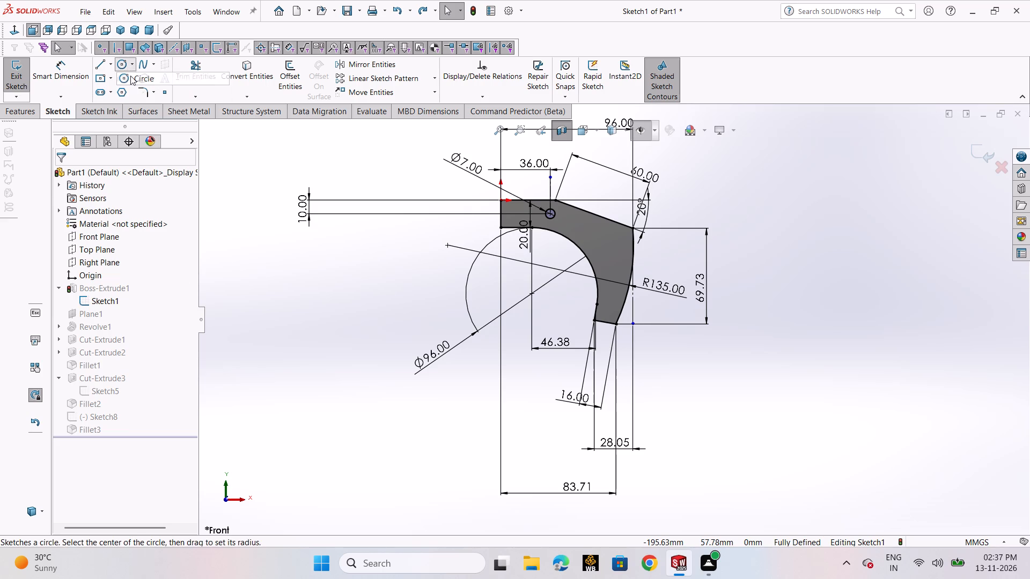
click(533, 294)
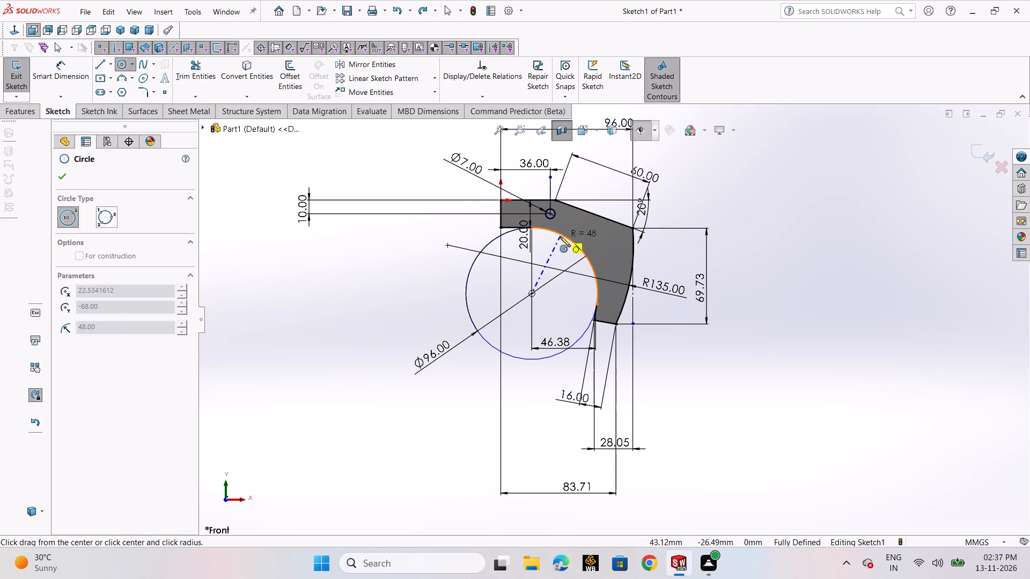
click(560, 236)
right_click(560, 236)
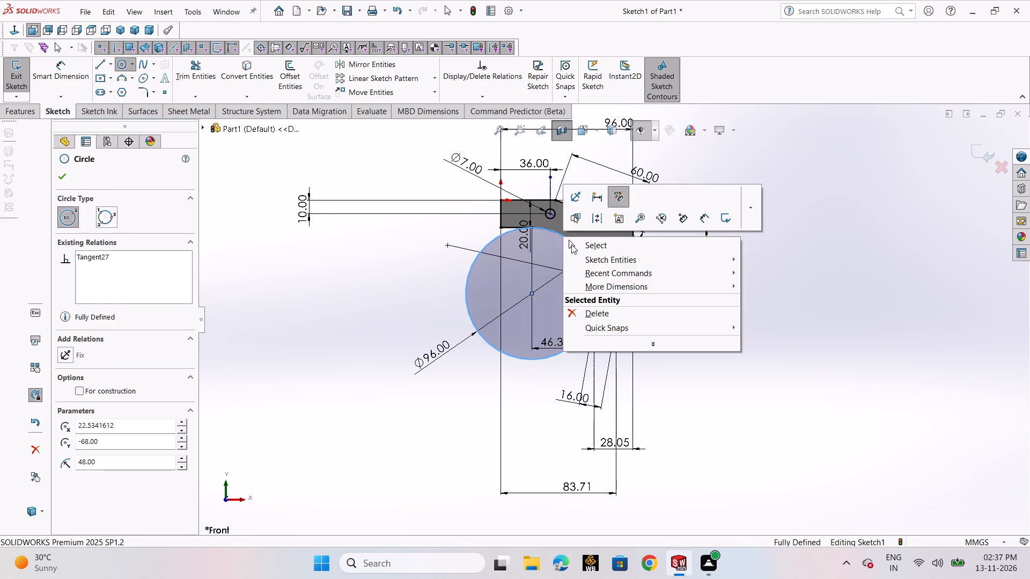
click(571, 244)
Set the vertical distance from the outer shoulder corner to the lower tip to 74 mm.
scroll(733, 333, down, 2)
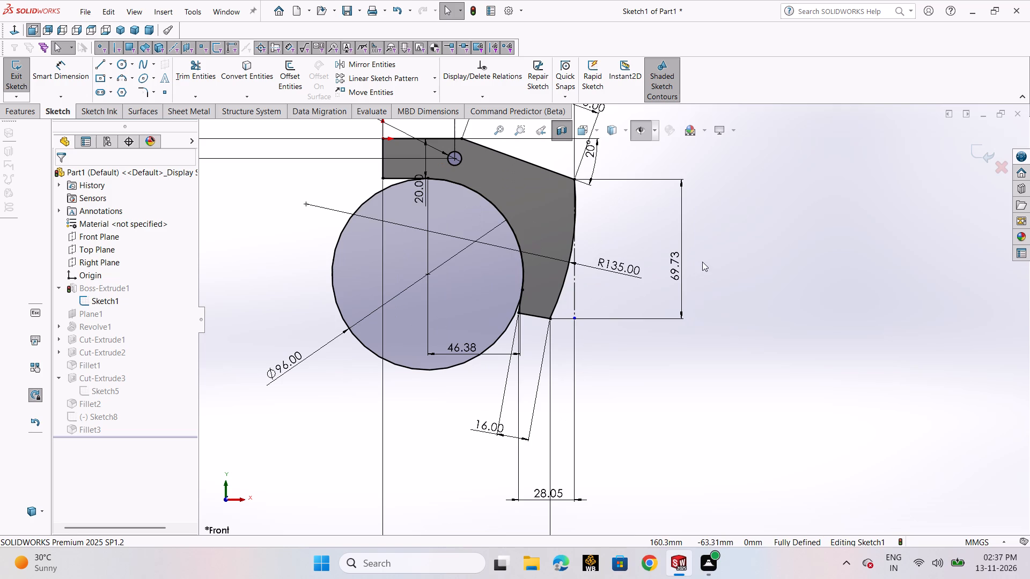
double_click(678, 268)
text(74)
key(Return)
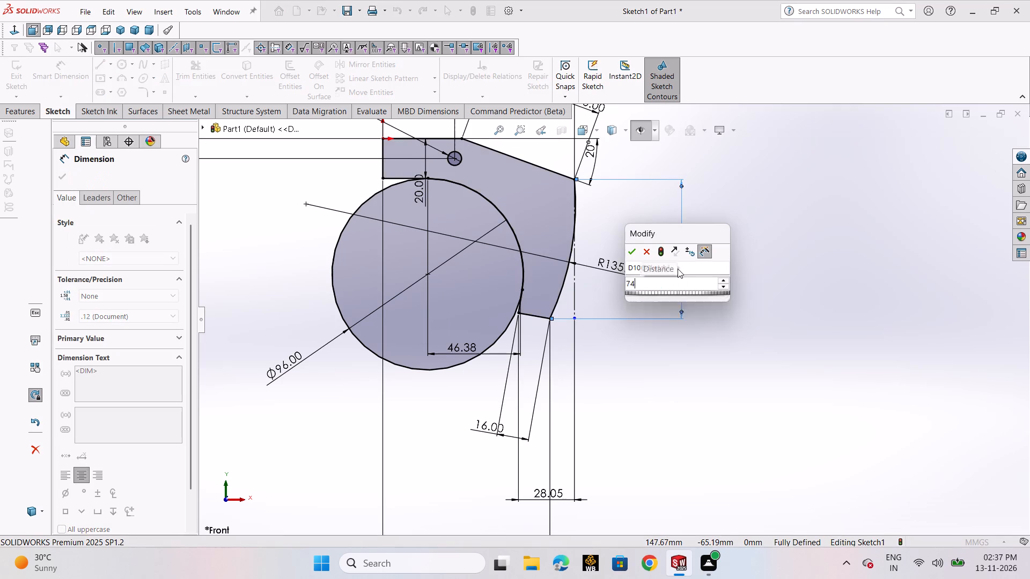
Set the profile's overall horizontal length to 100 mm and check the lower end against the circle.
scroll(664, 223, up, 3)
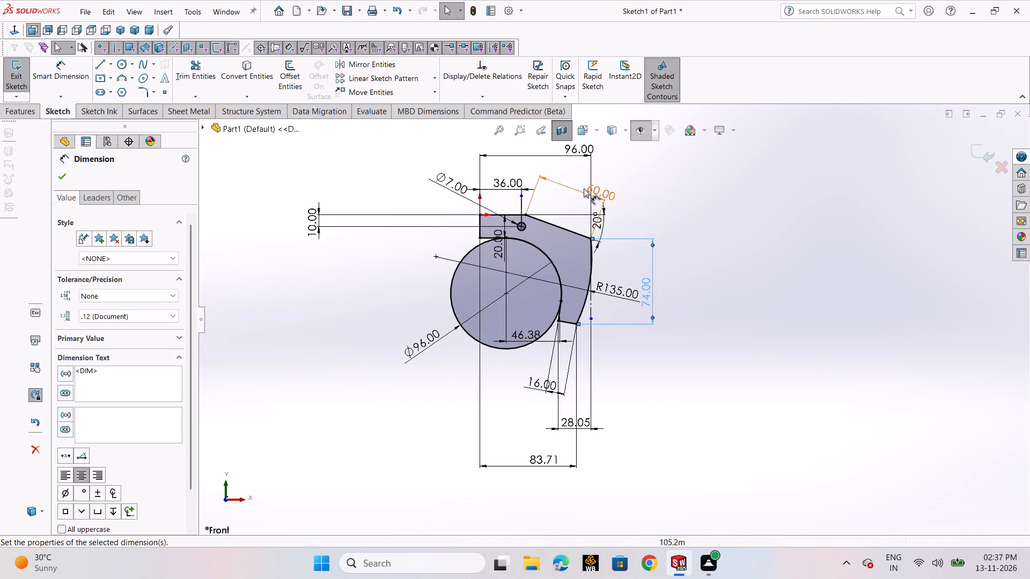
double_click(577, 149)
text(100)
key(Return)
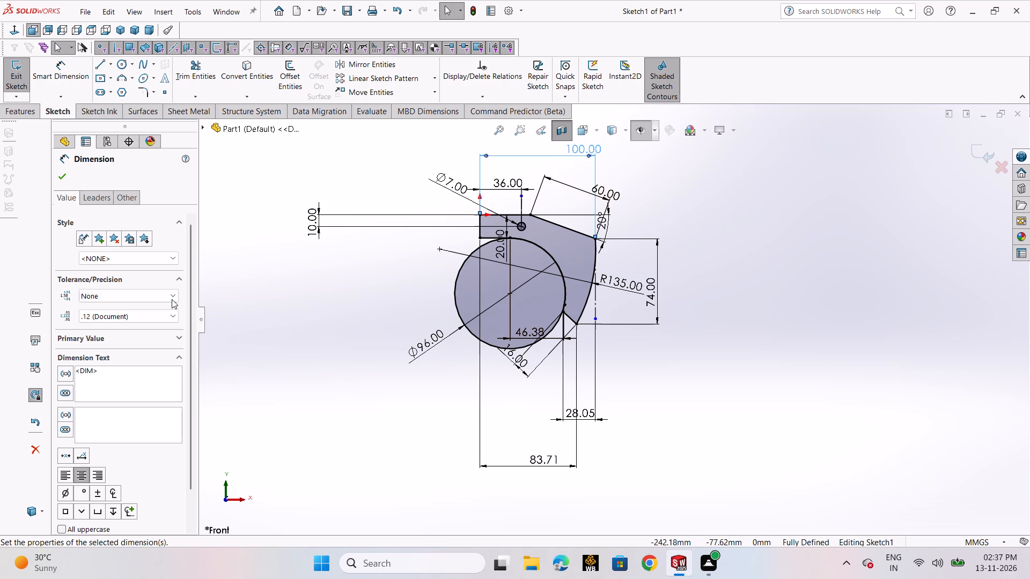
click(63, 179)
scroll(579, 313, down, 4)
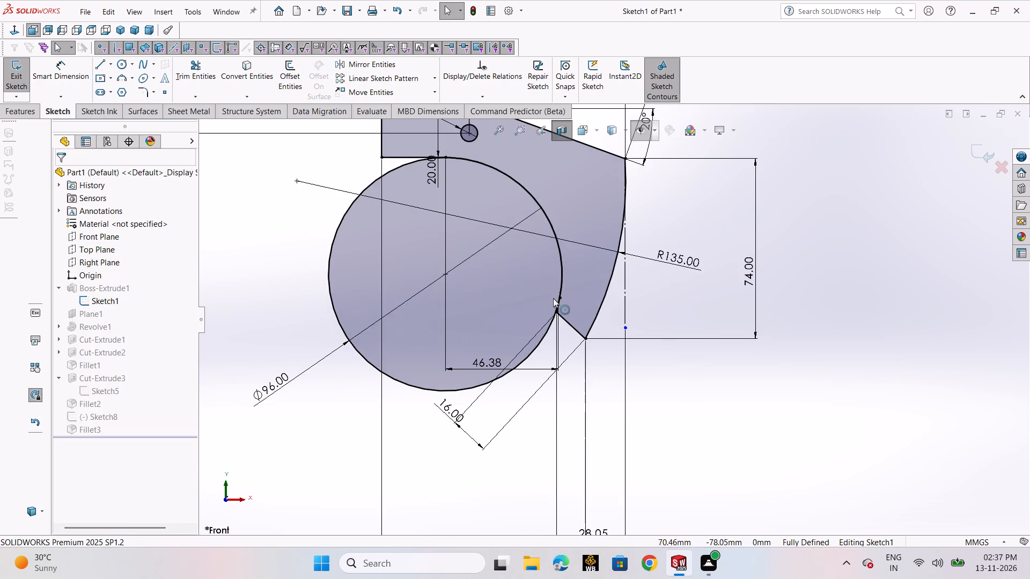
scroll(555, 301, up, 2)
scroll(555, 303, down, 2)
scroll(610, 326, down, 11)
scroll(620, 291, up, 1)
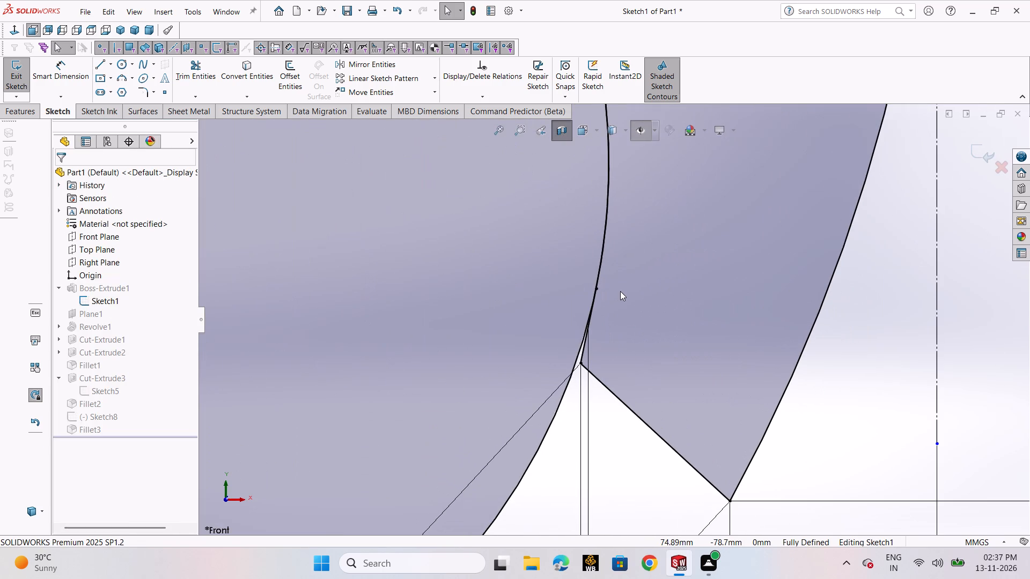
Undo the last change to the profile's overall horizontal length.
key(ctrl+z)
Sketch a line about 55.7 mm long from the inner arc's lower endpoint down past the lower end's inner corner.
scroll(597, 311, up, 6)
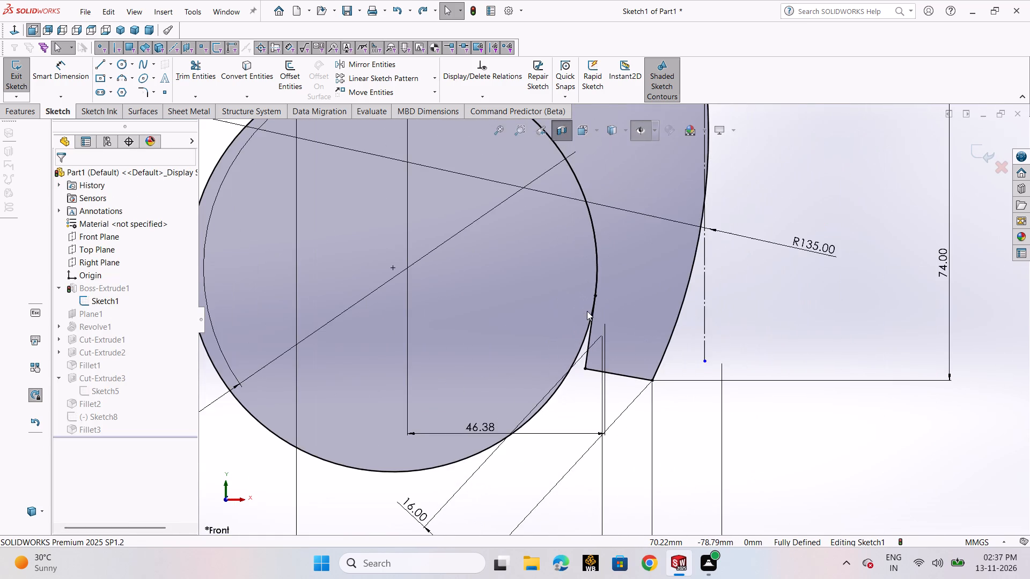
scroll(620, 317, up, 4)
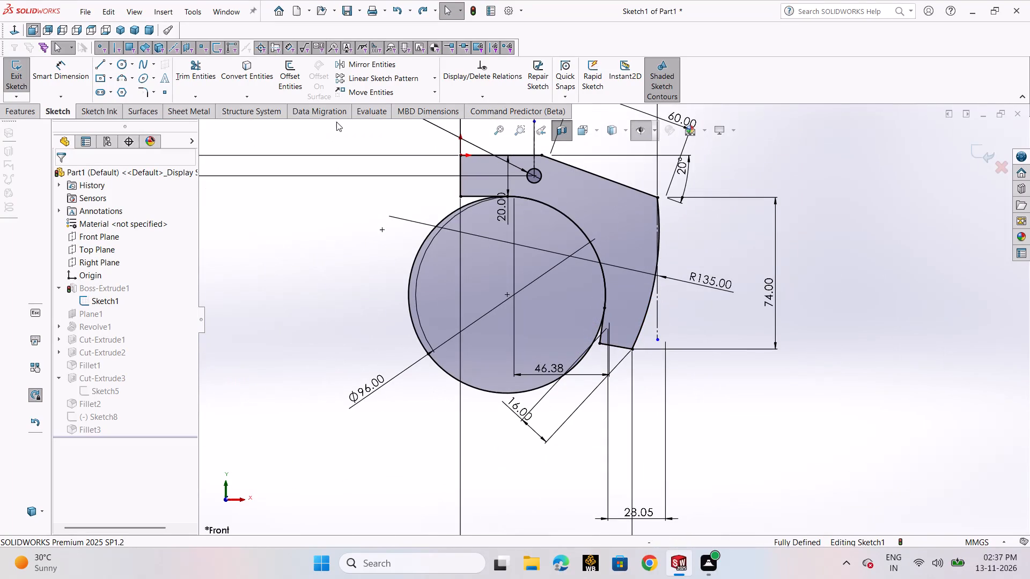
click(102, 65)
click(117, 76)
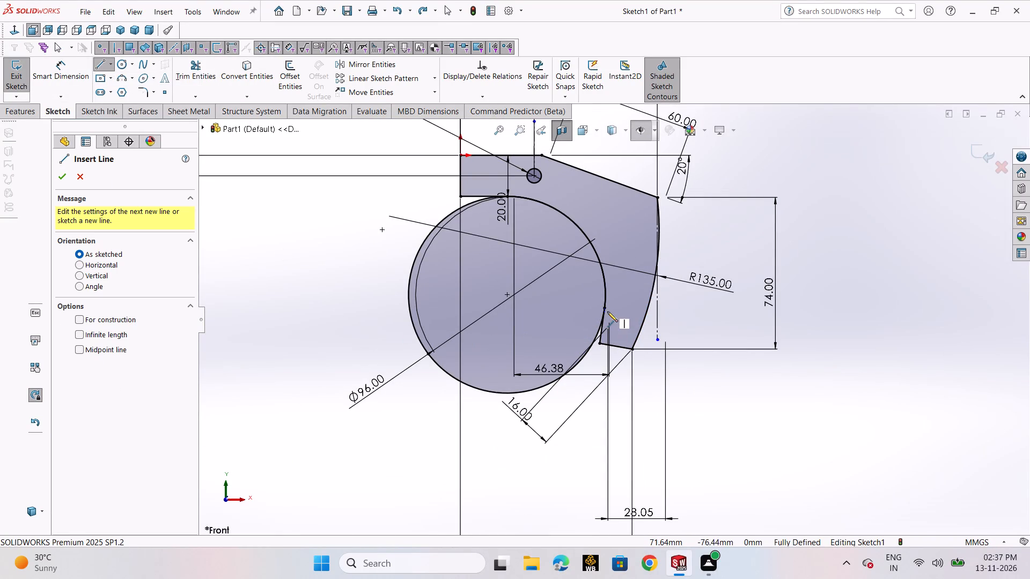
click(606, 309)
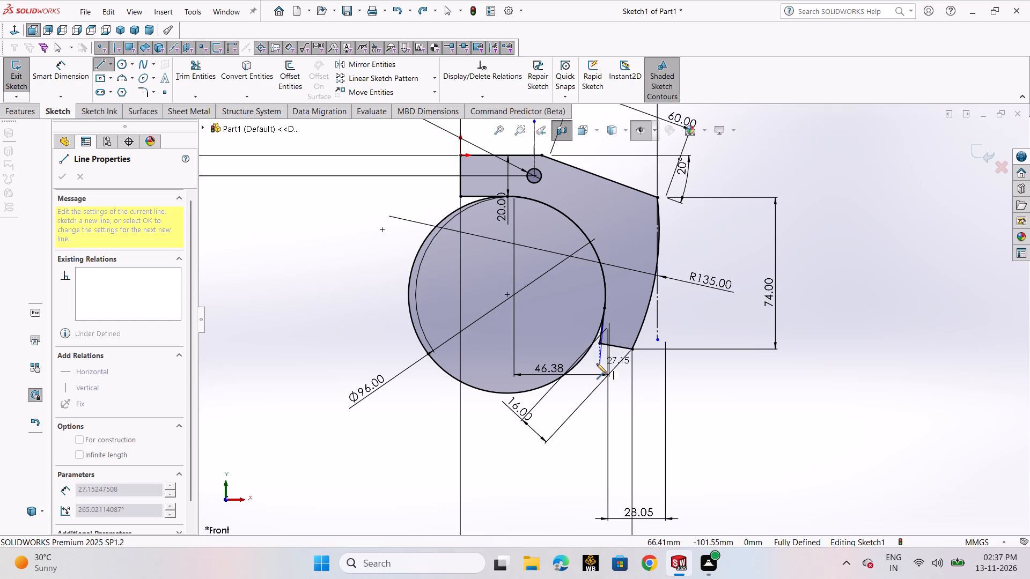
click(587, 421)
right_click(587, 421)
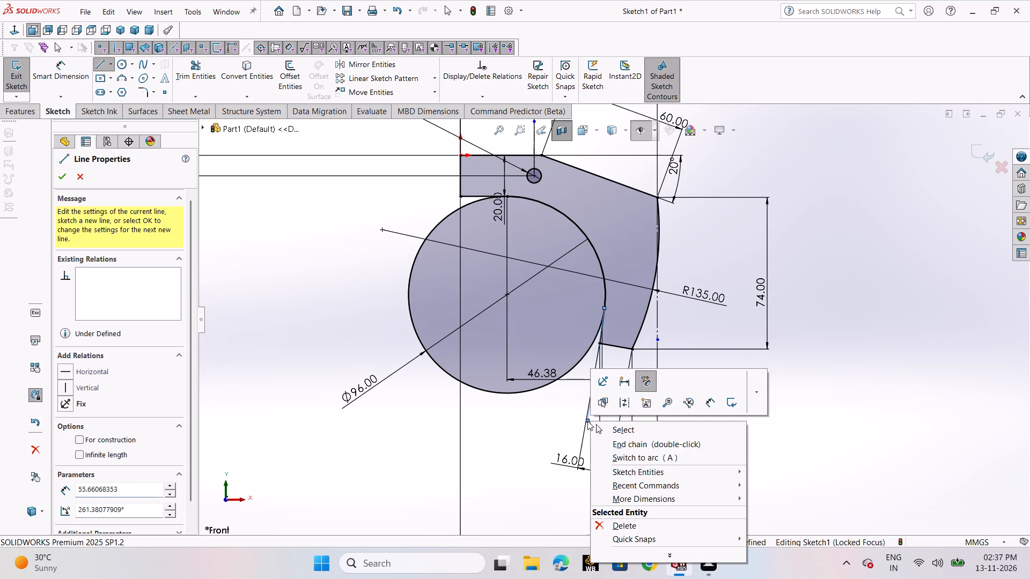
click(608, 426)
Add a collinear relation between the new line and the short inner edge at the profile's lower end.
scroll(616, 351, down, 2)
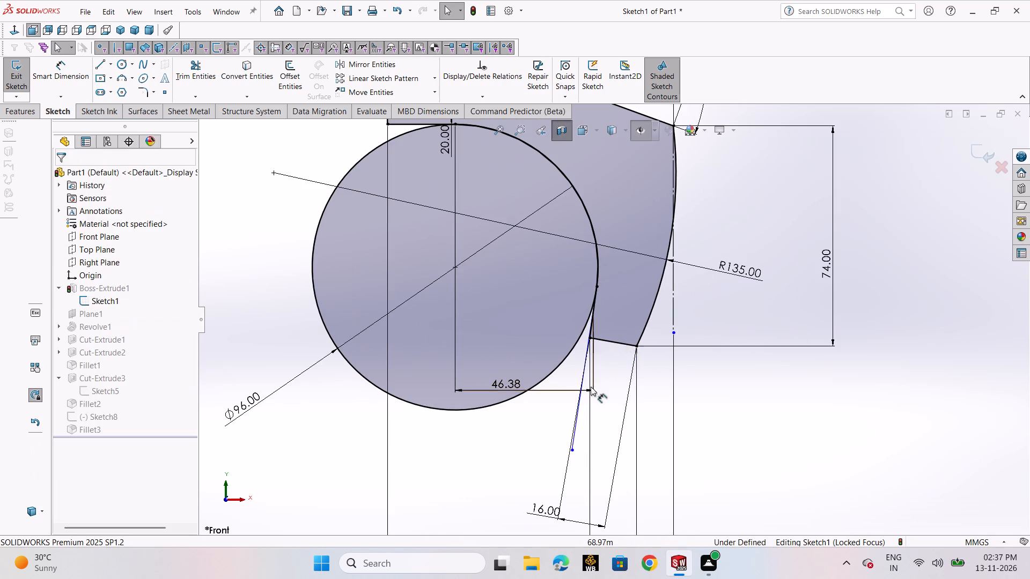
scroll(586, 358, down, 4)
scroll(608, 305, down, 12)
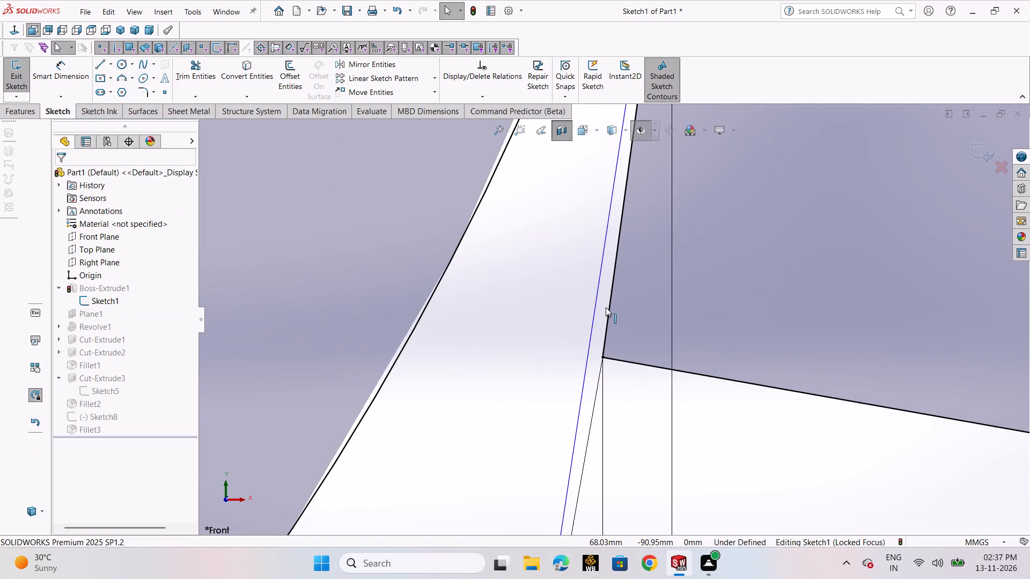
key(Escape)
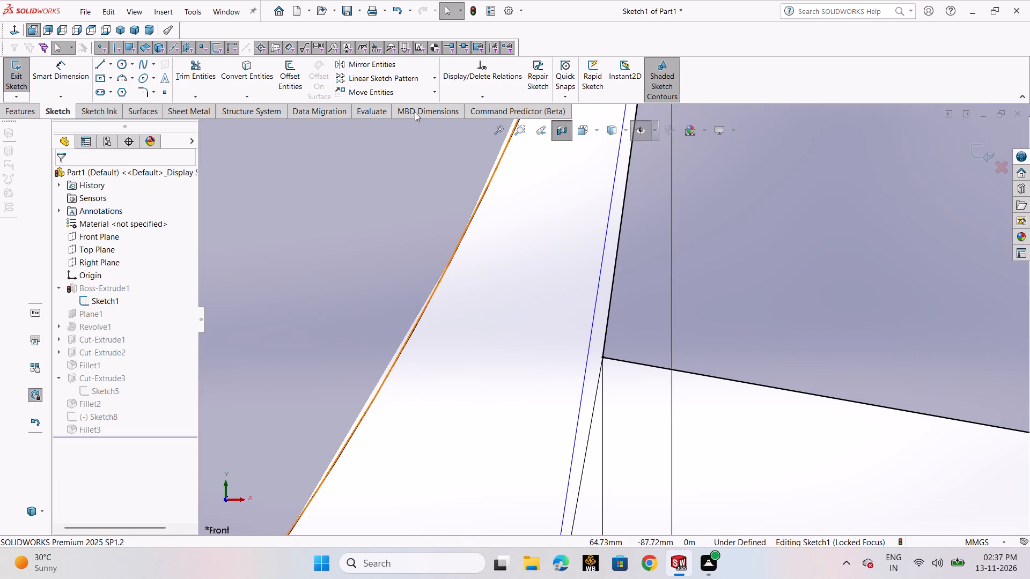
click(473, 101)
click(487, 121)
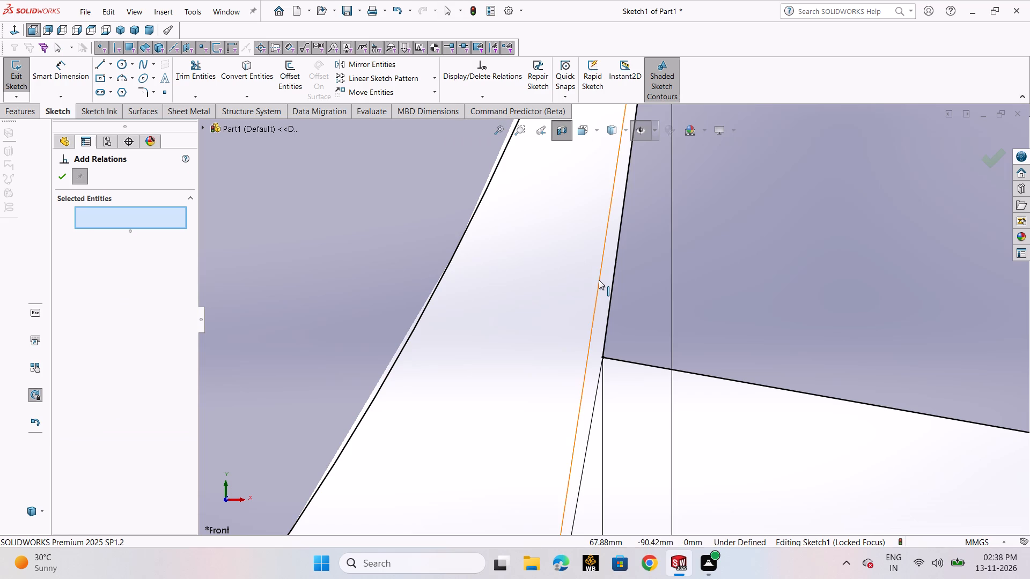
click(599, 280)
click(610, 291)
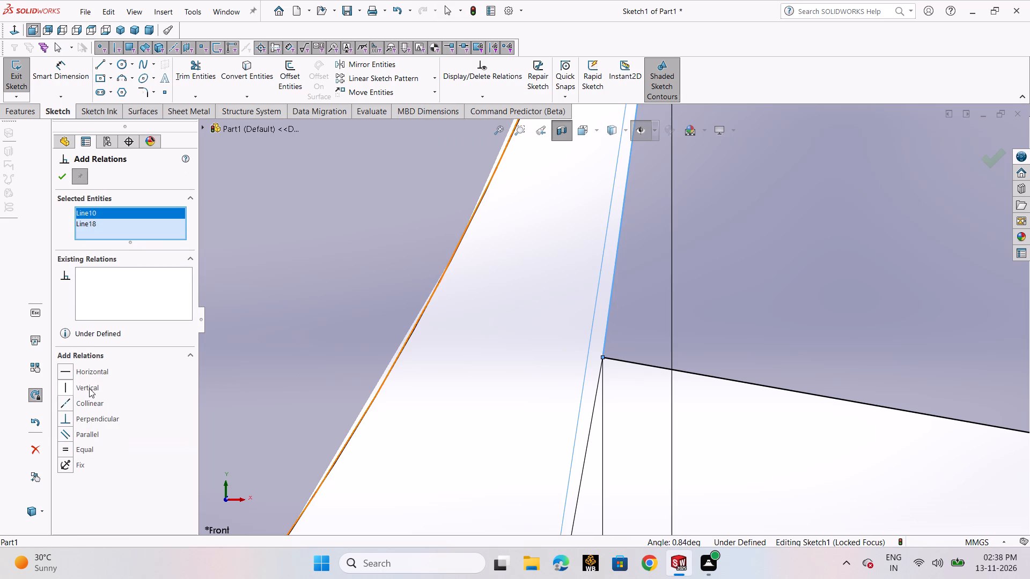
click(87, 404)
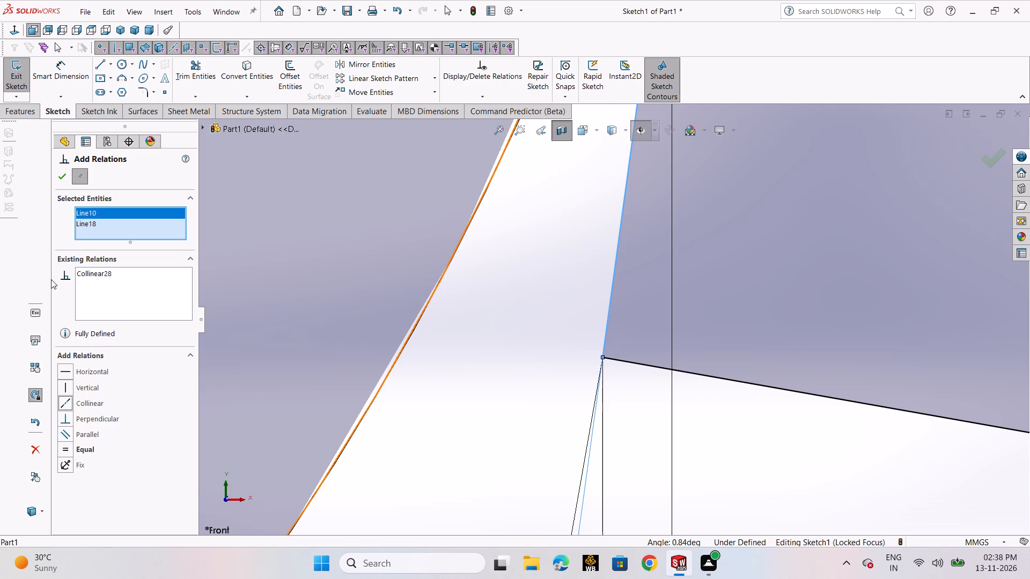
click(69, 173)
click(512, 369)
Examine the whole Sketch1 profile and its dimensions together with the added circle and guide line.
scroll(679, 288, up, 3)
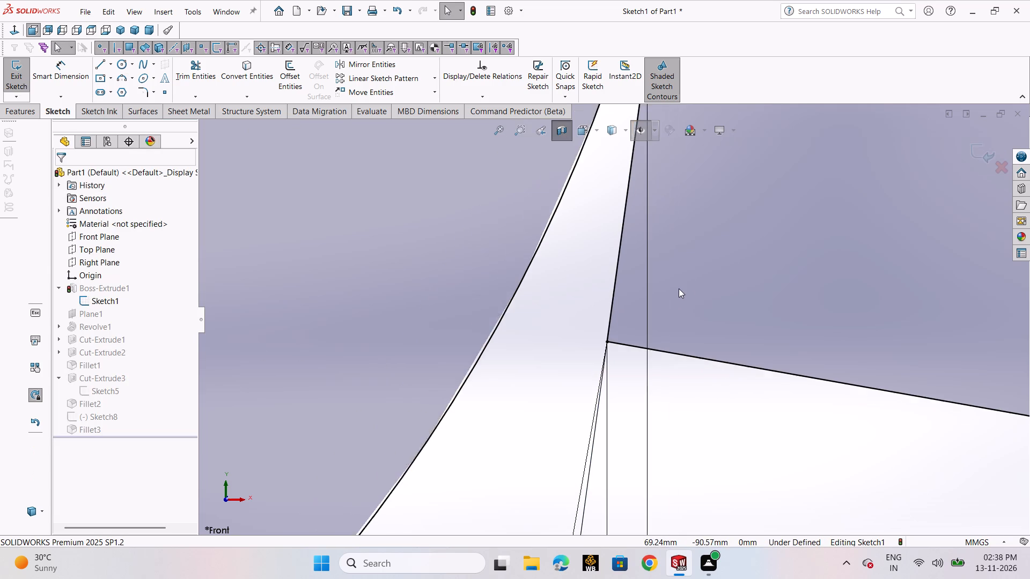
scroll(679, 288, up, 12)
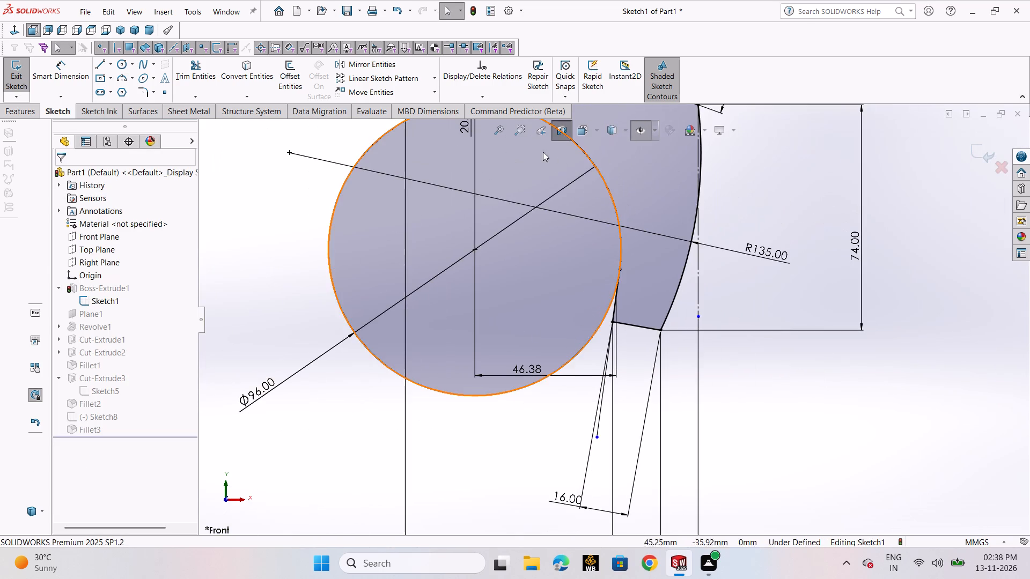
scroll(622, 184, up, 4)
scroll(622, 184, down, 1)
scroll(658, 174, up, 3)
scroll(658, 174, down, 2)
scroll(658, 174, up, 3)
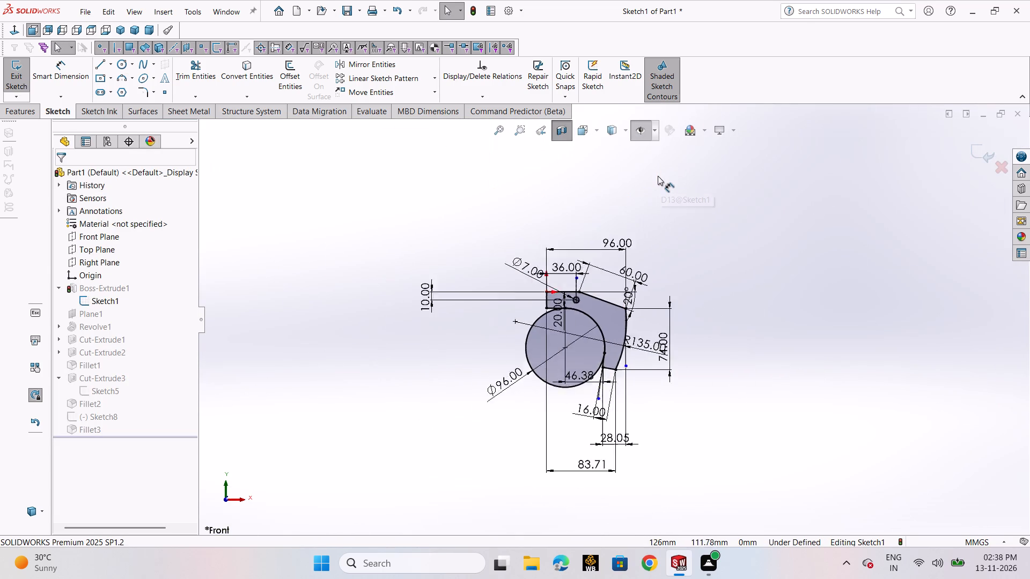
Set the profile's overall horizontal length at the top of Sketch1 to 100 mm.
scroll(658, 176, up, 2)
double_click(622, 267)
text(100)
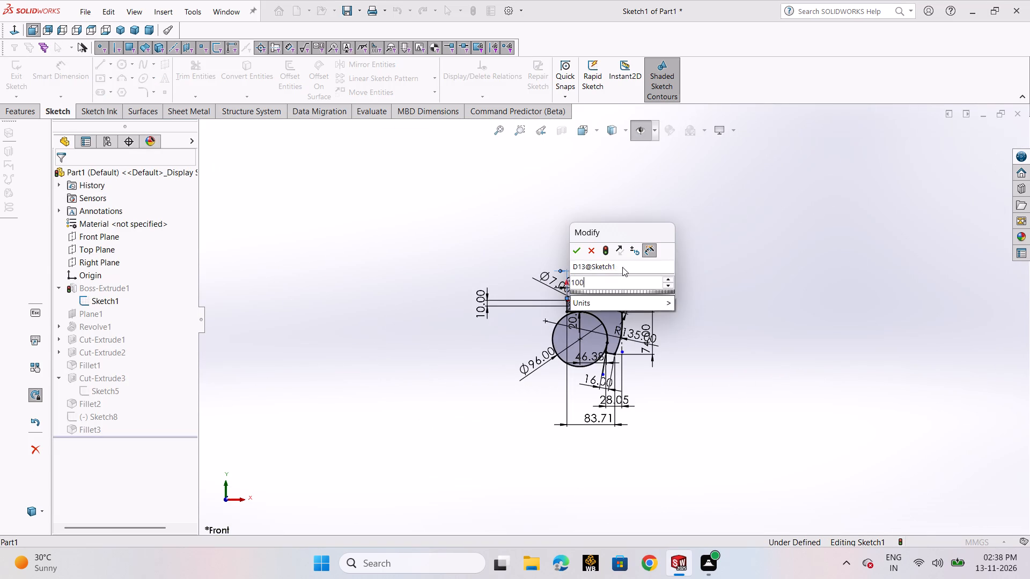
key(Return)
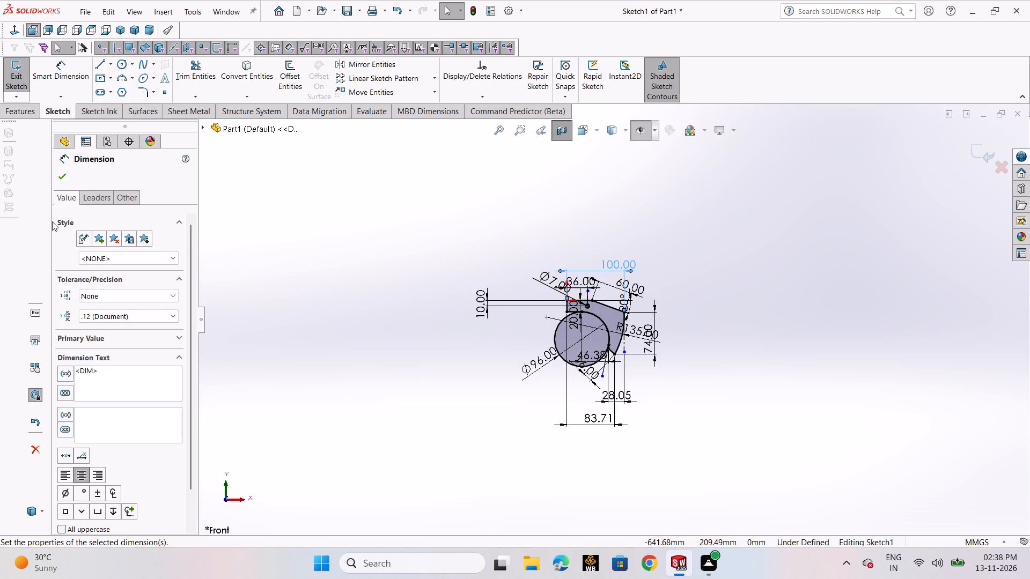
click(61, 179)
Examine the profile's lower end where the inner arc, circle, guide line and short end edges meet.
scroll(531, 395, down, 3)
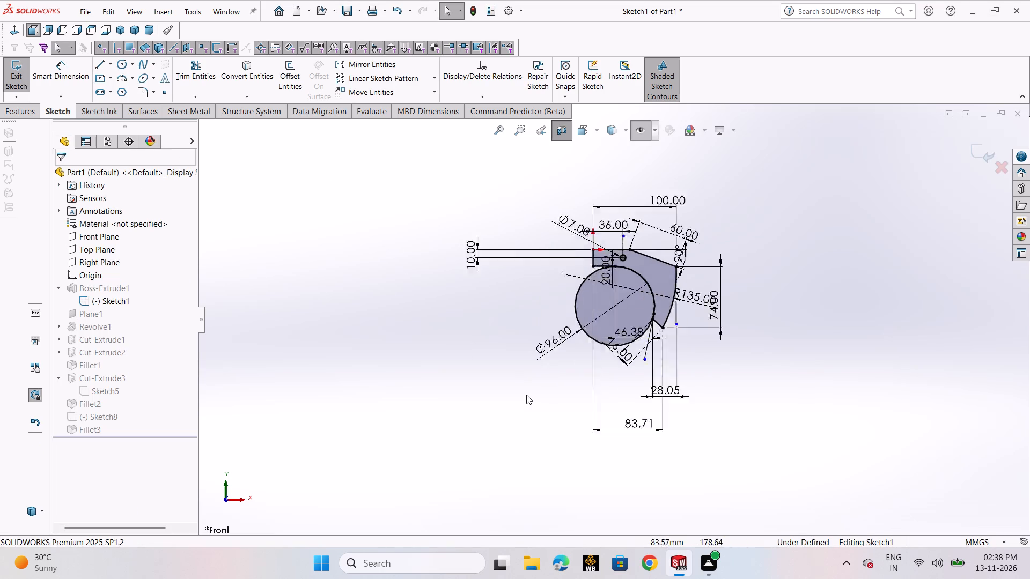
scroll(526, 395, down, 2)
scroll(783, 264, down, 6)
scroll(698, 273, down, 2)
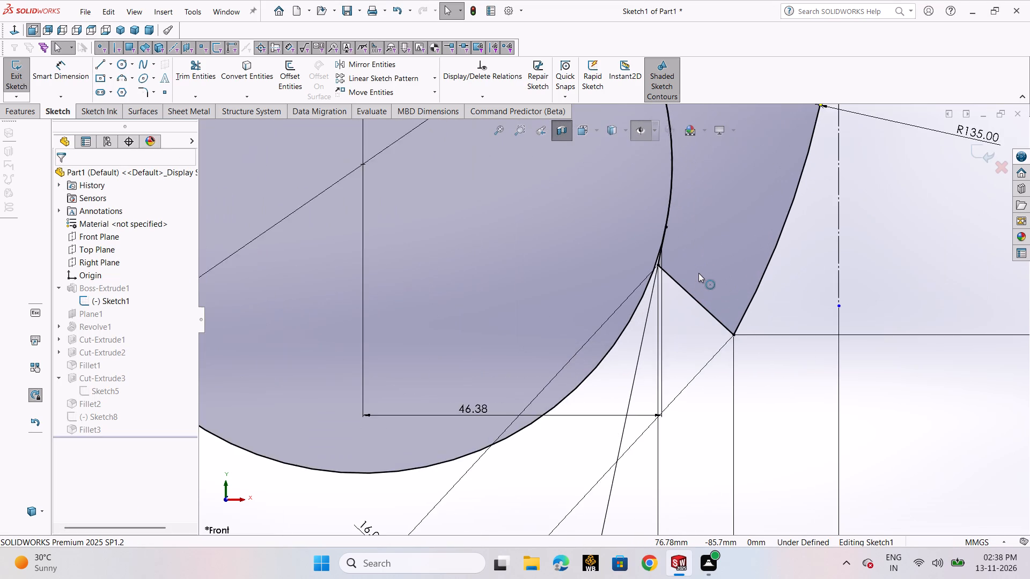
scroll(698, 273, down, 5)
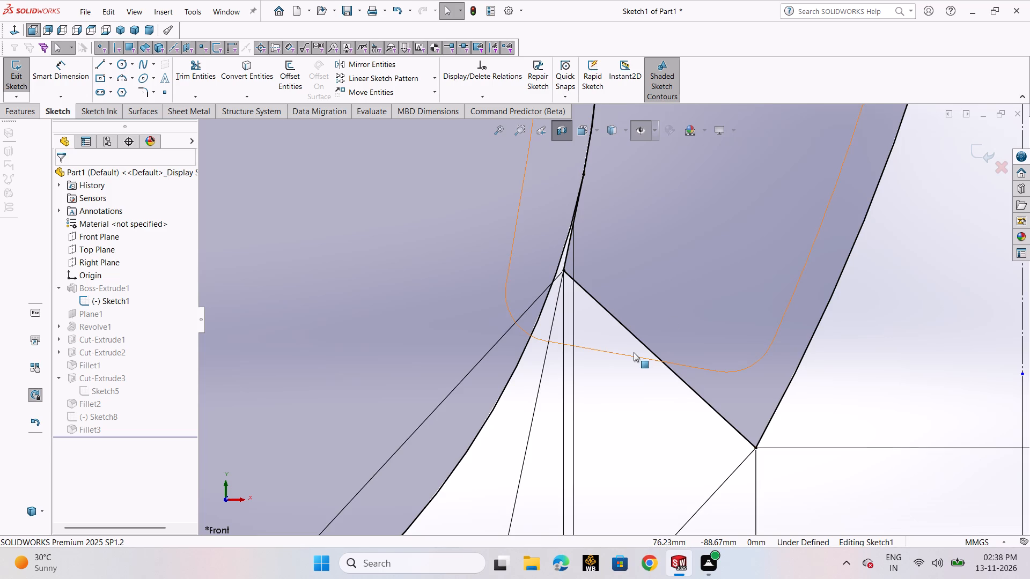
scroll(634, 352, up, 8)
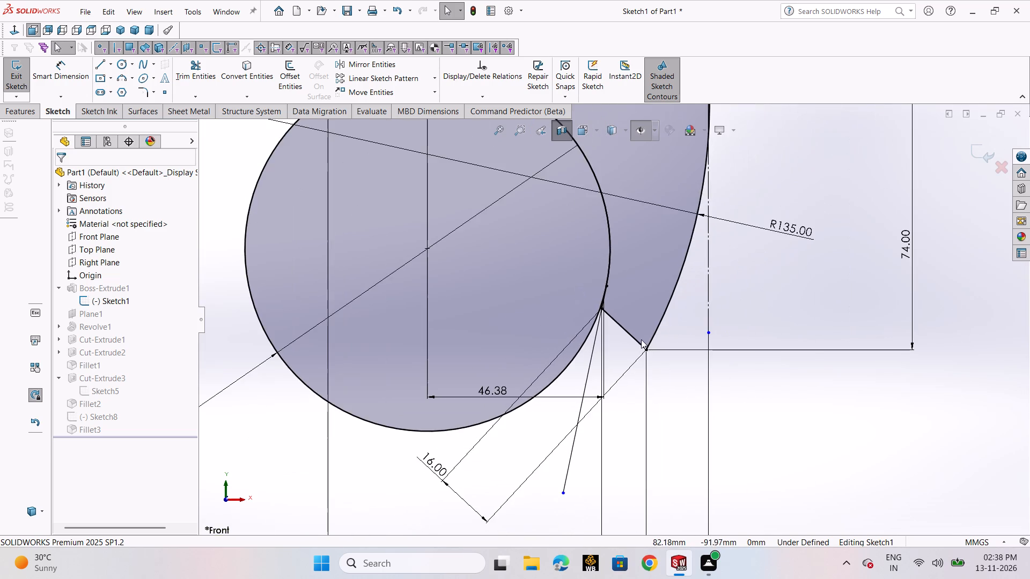
scroll(646, 333, up, 3)
scroll(651, 326, down, 1)
scroll(651, 326, up, 1)
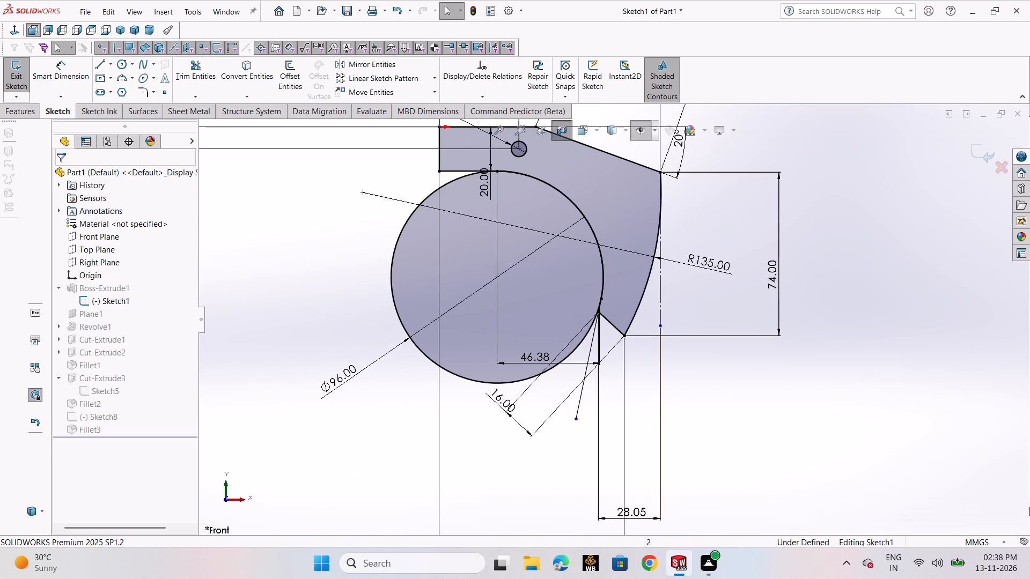
Undo the recent Sketch1 edits, including the length change, collinear relation, guide line and circle, until the sketch is no longer being edited.
key(ctrl+z)
key(ctrl+z)
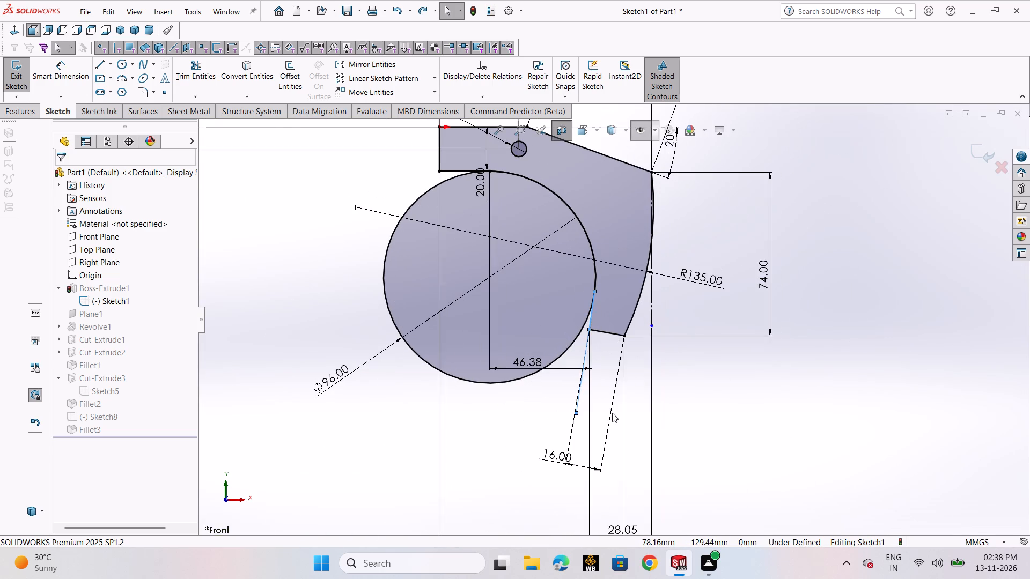
key(ctrl+z)
key(ctrl+z)
key(ctrl+z)
key(ctrl+z)
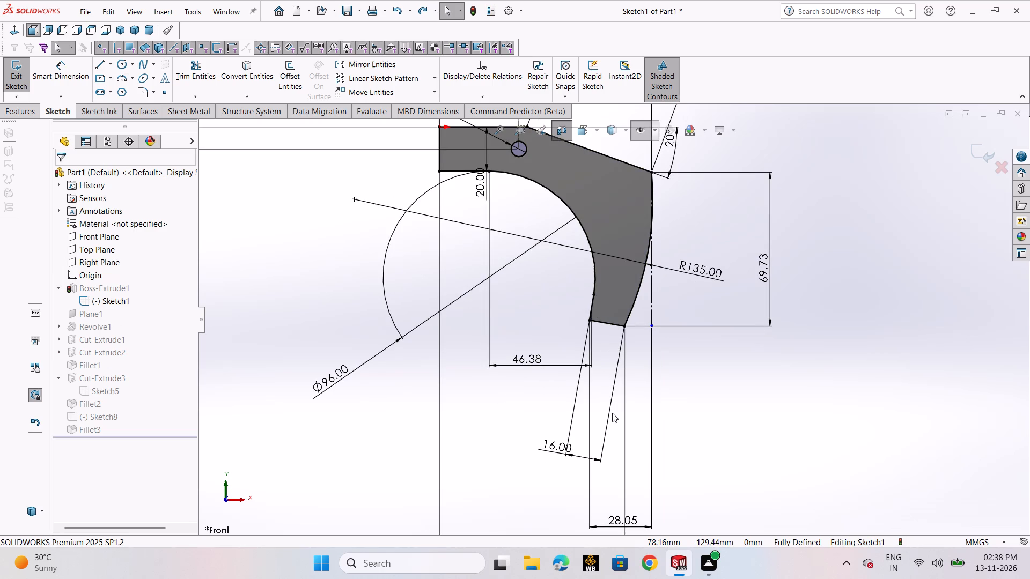
key(ctrl+z)
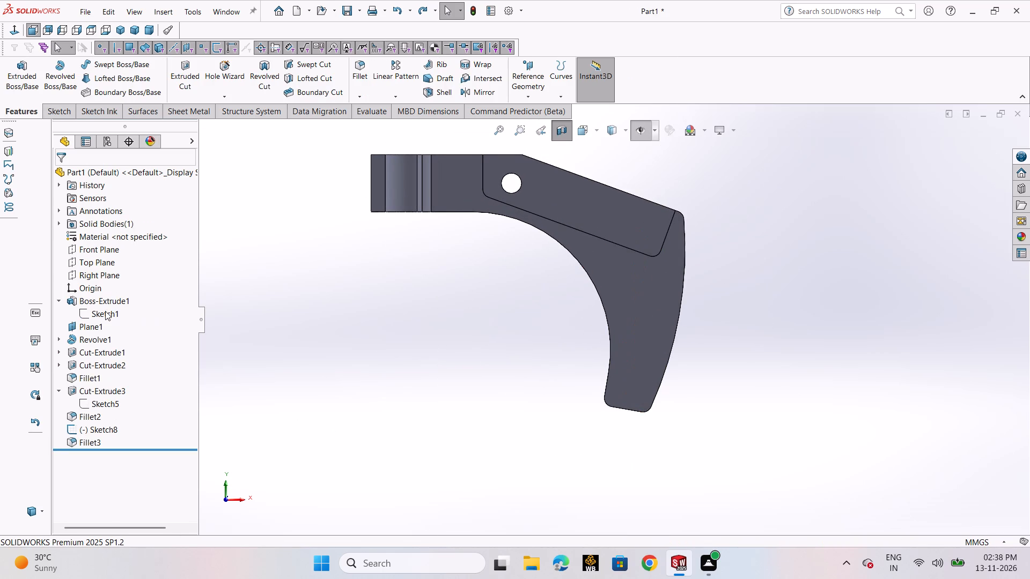
Start a new sketch on Plane1.
click(102, 331)
click(122, 318)
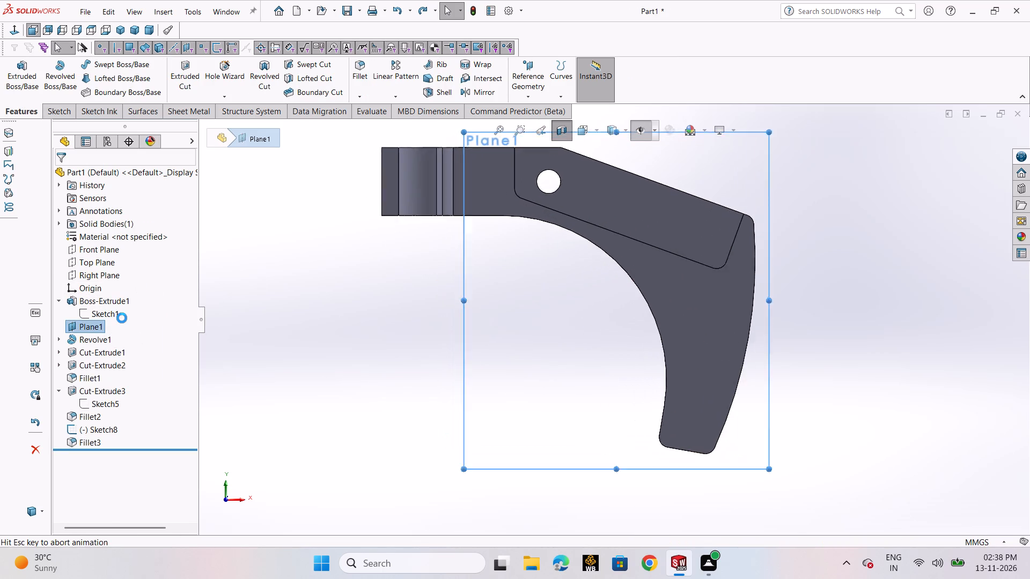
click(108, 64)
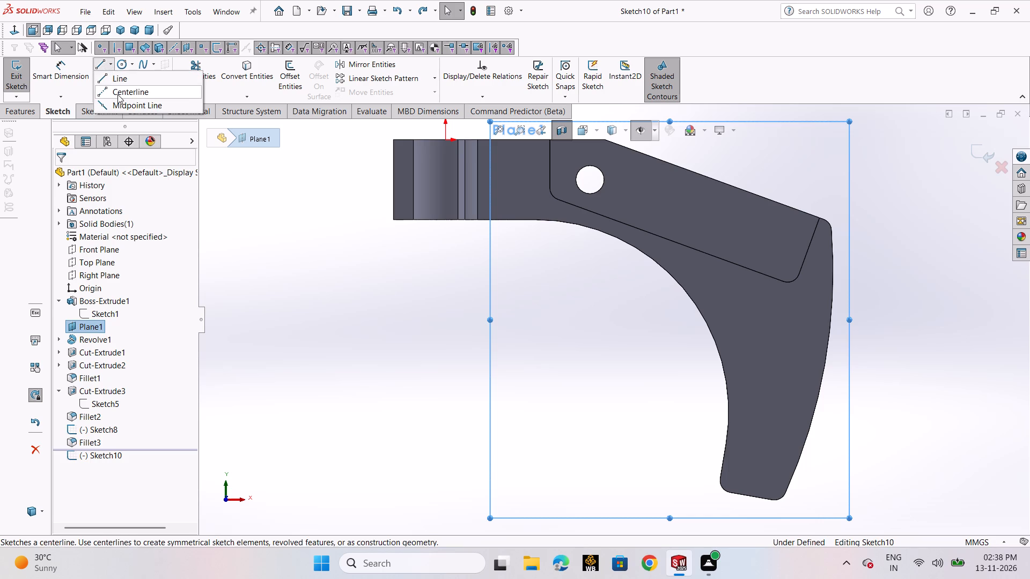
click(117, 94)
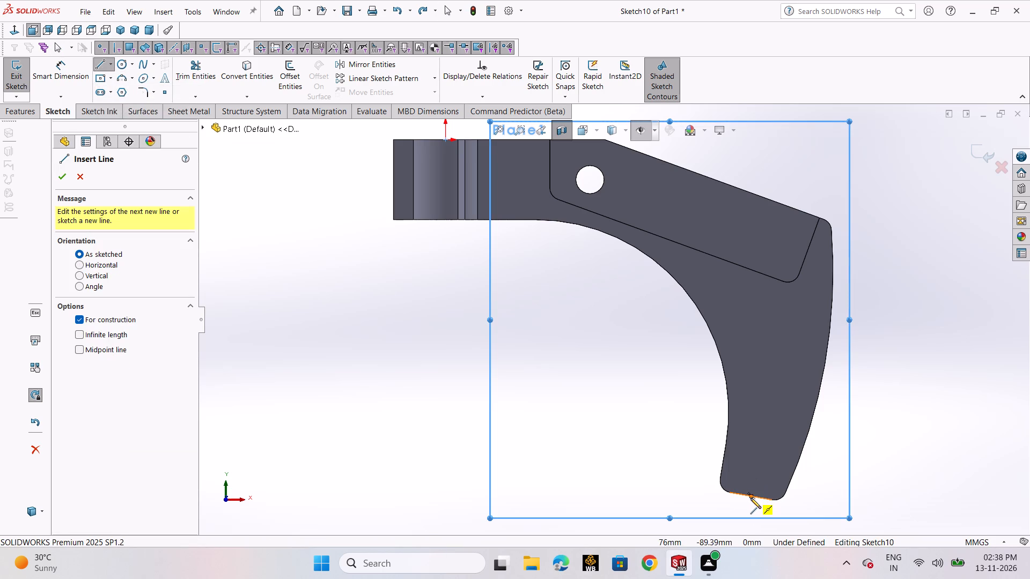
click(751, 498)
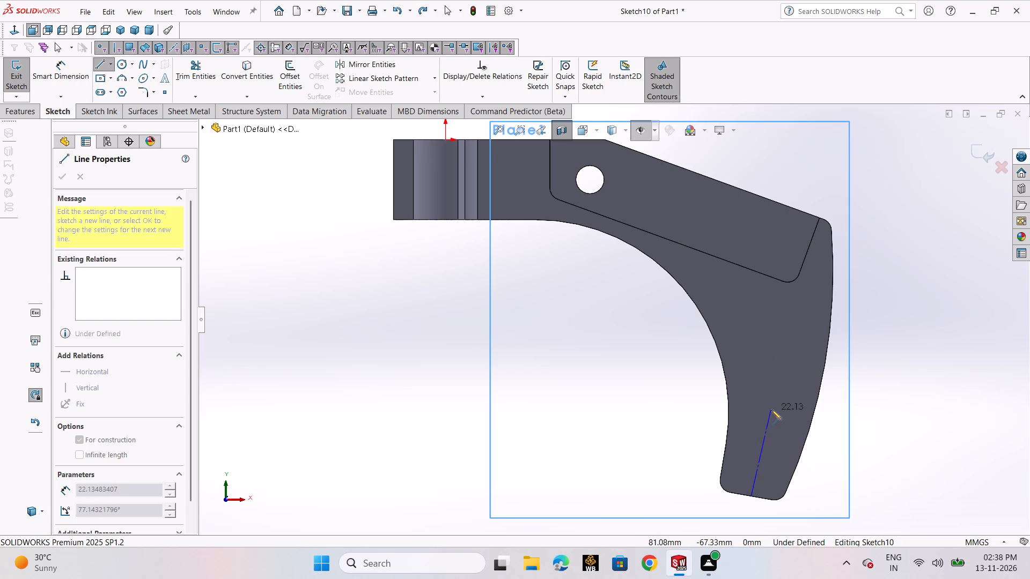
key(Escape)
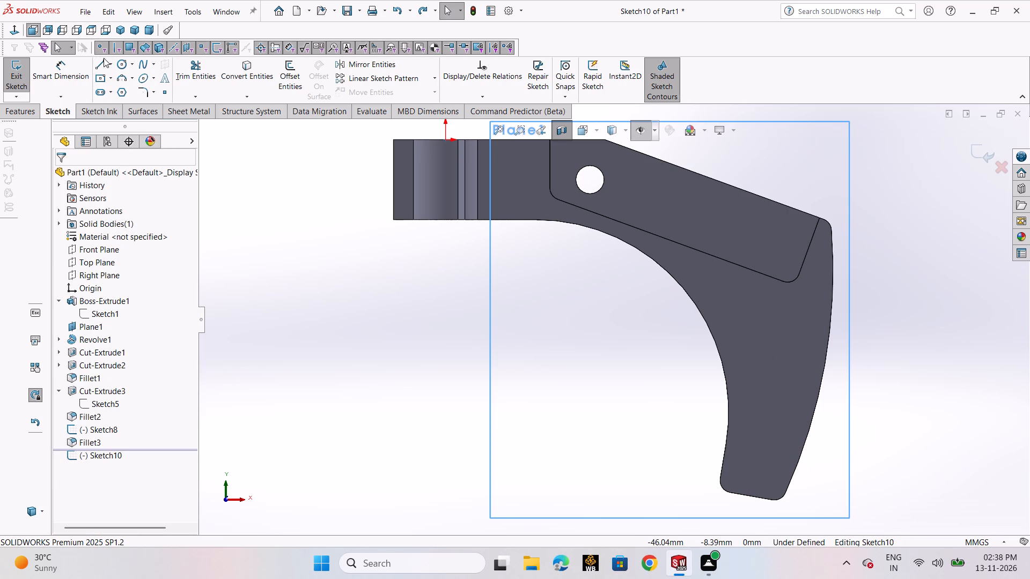
Sketch a narrow closed strip about 61 mm long and 4 mm wide up the curved arm, extending slightly past its lower end edge.
click(102, 65)
click(112, 73)
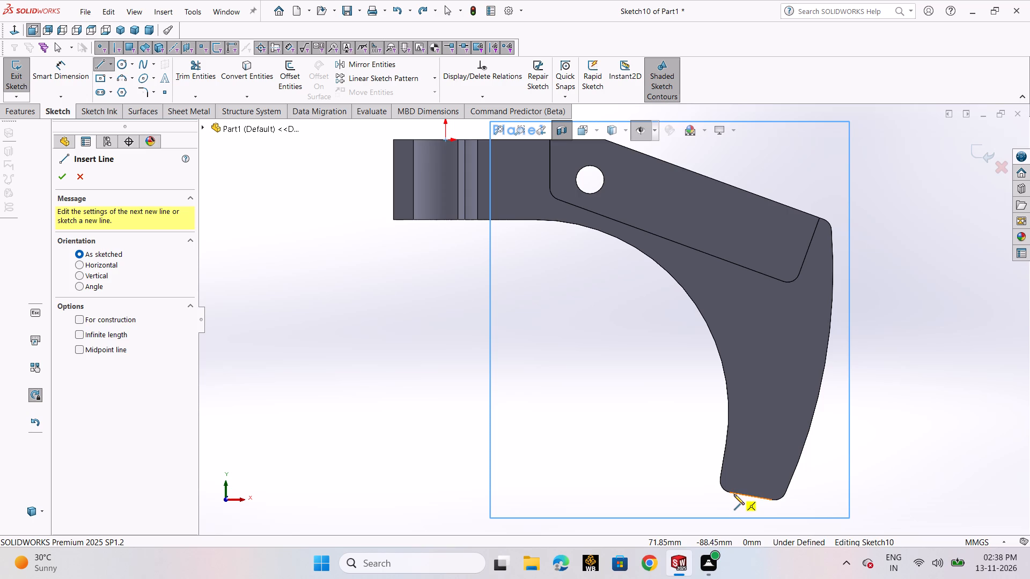
click(734, 494)
click(774, 263)
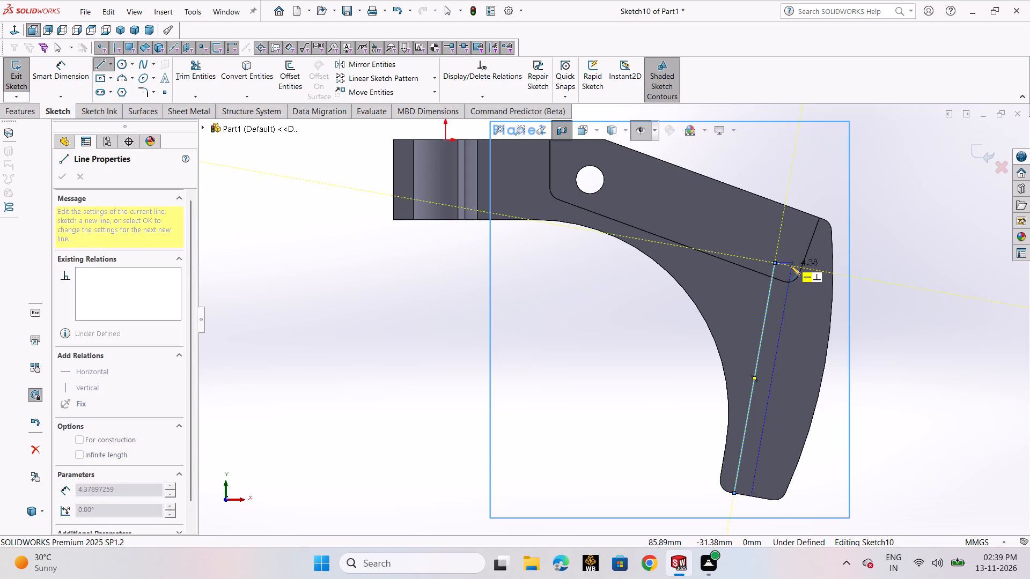
click(791, 268)
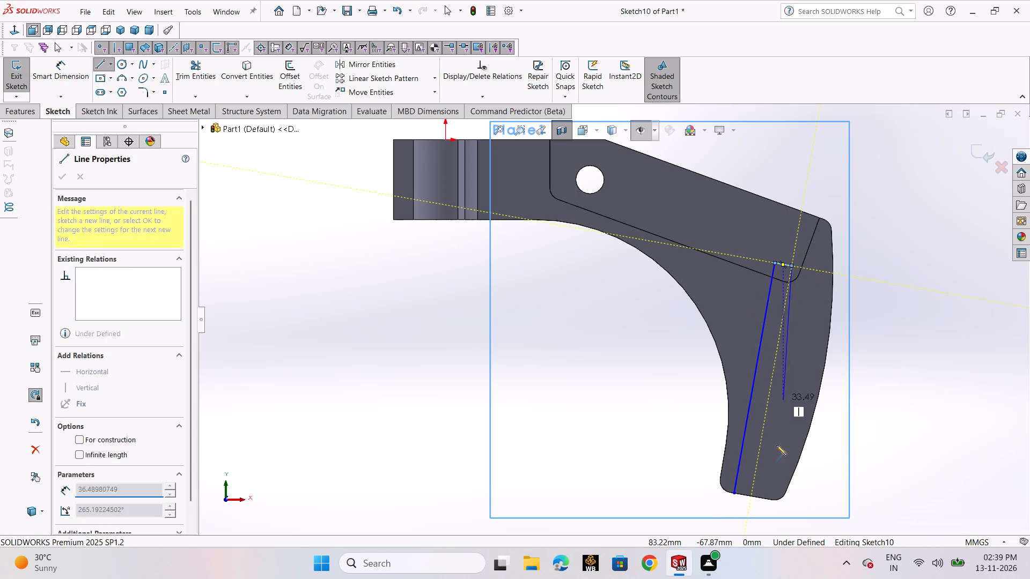
click(747, 506)
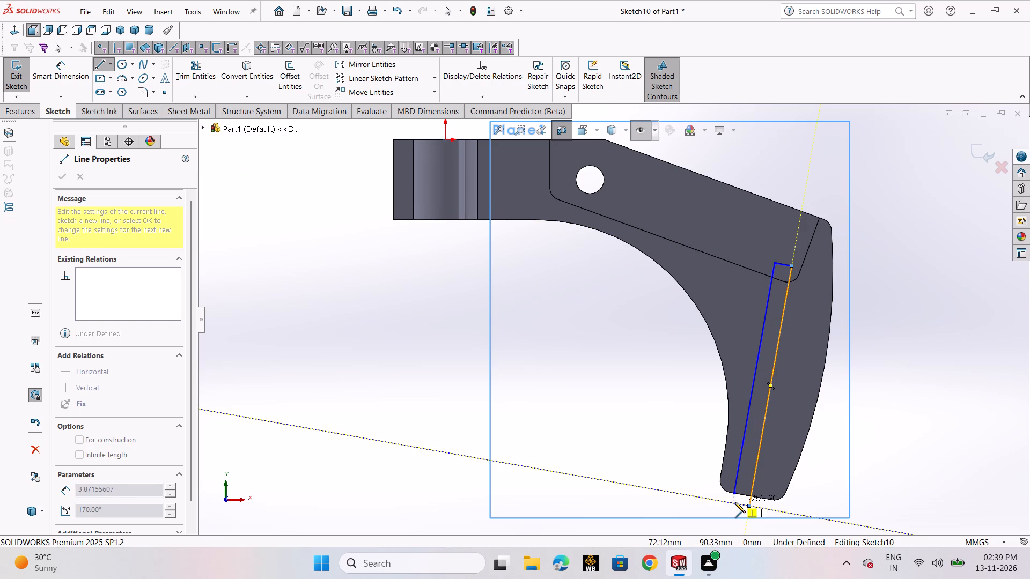
click(735, 502)
click(735, 494)
right_click(735, 494)
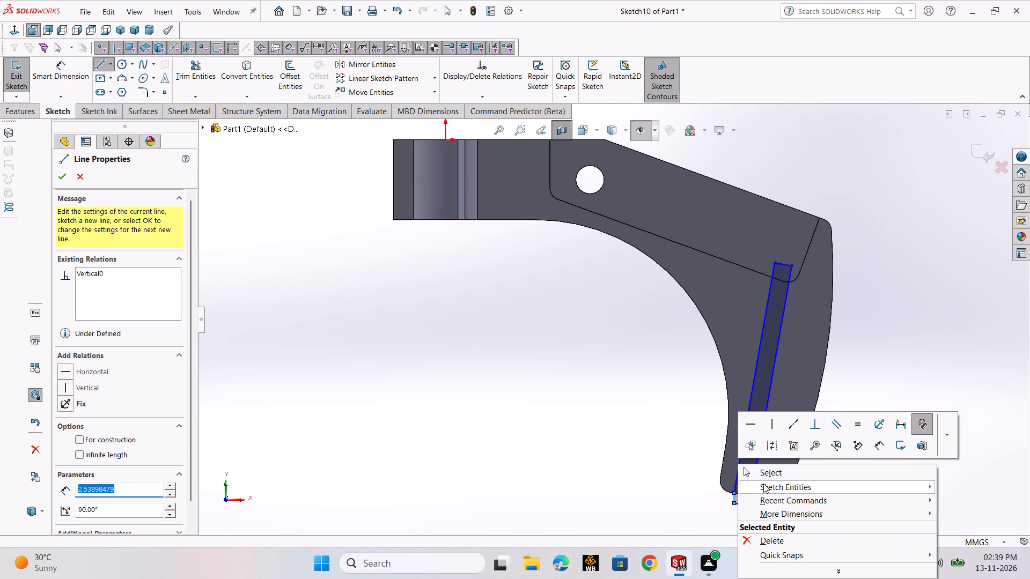
click(767, 476)
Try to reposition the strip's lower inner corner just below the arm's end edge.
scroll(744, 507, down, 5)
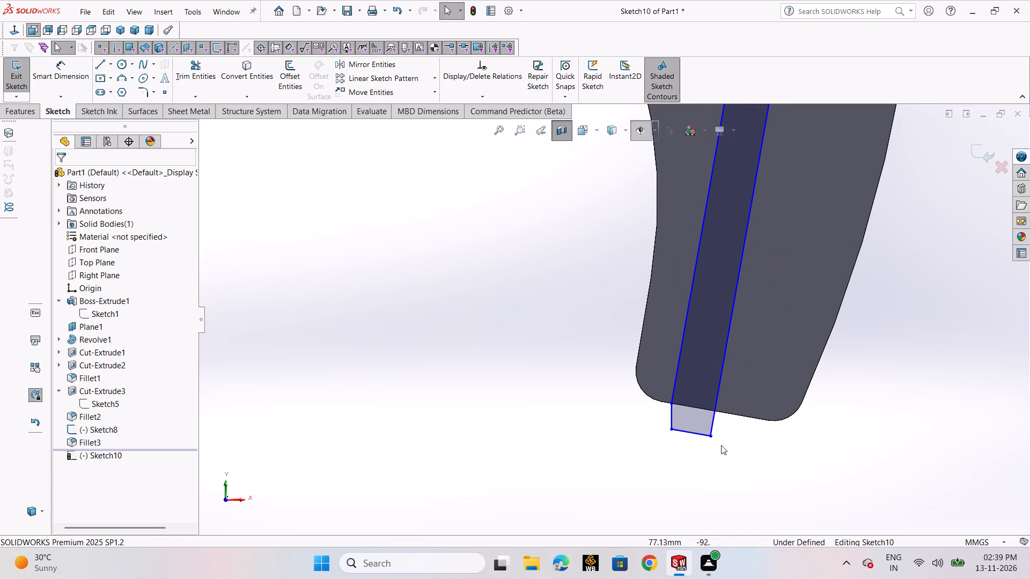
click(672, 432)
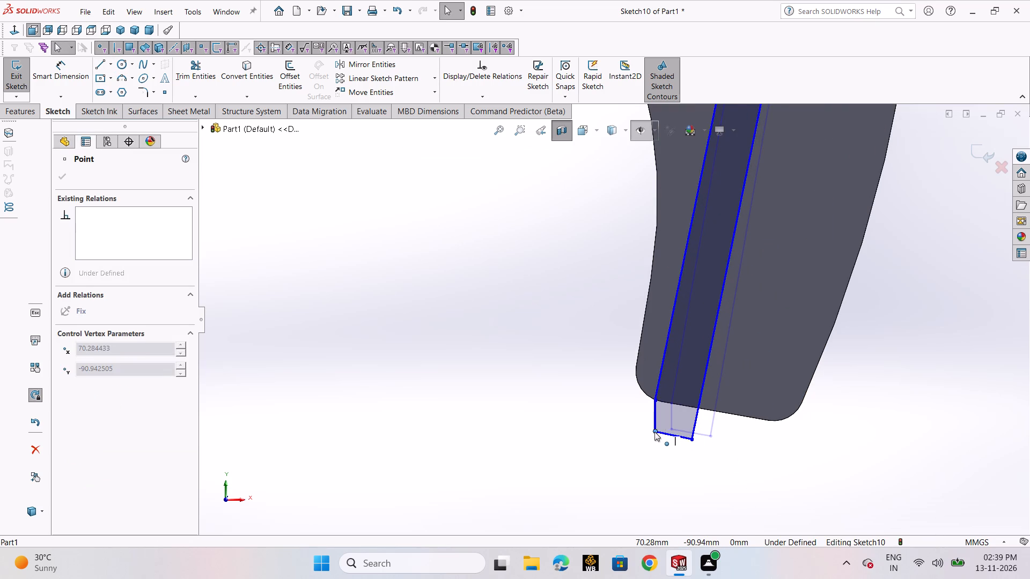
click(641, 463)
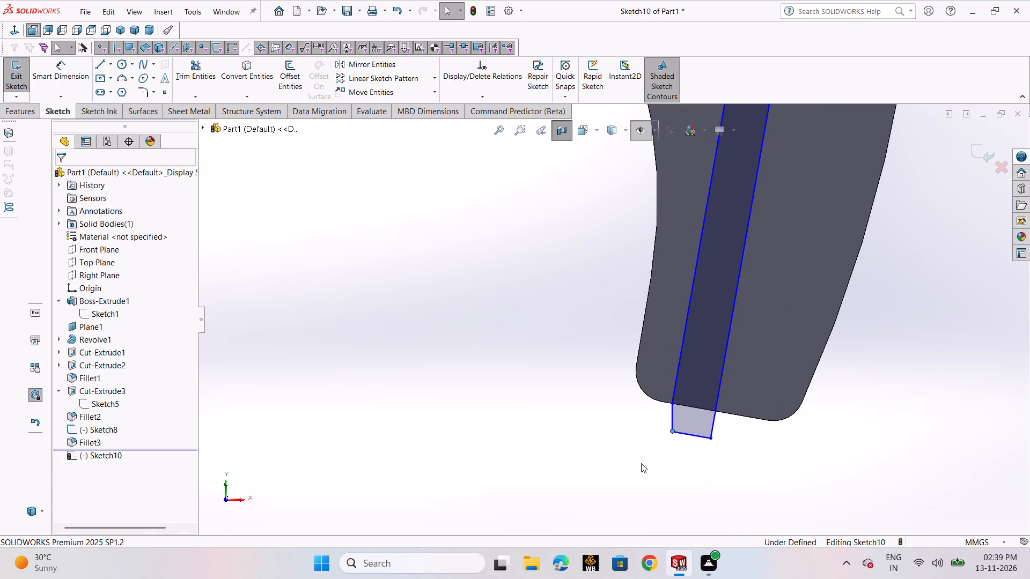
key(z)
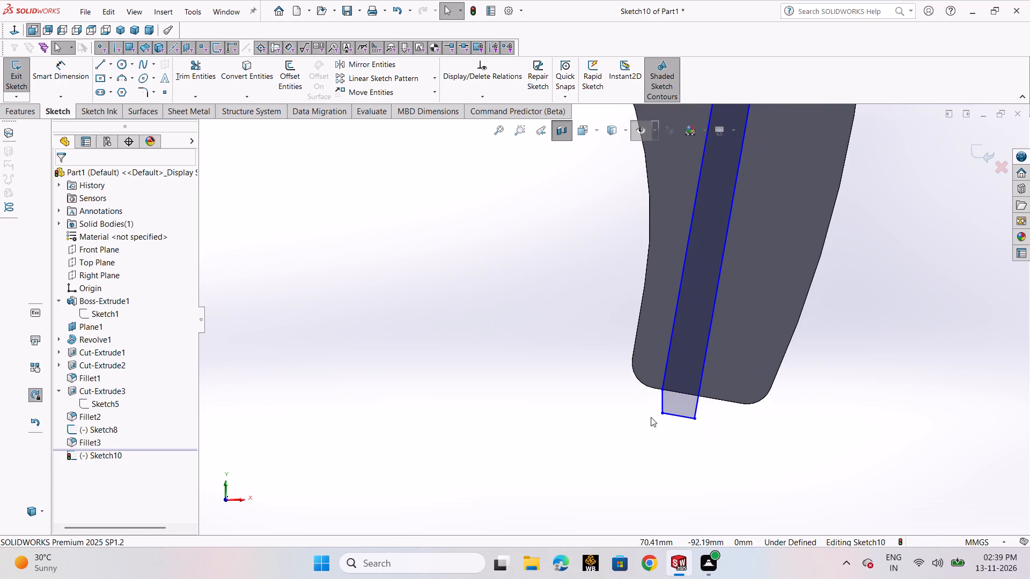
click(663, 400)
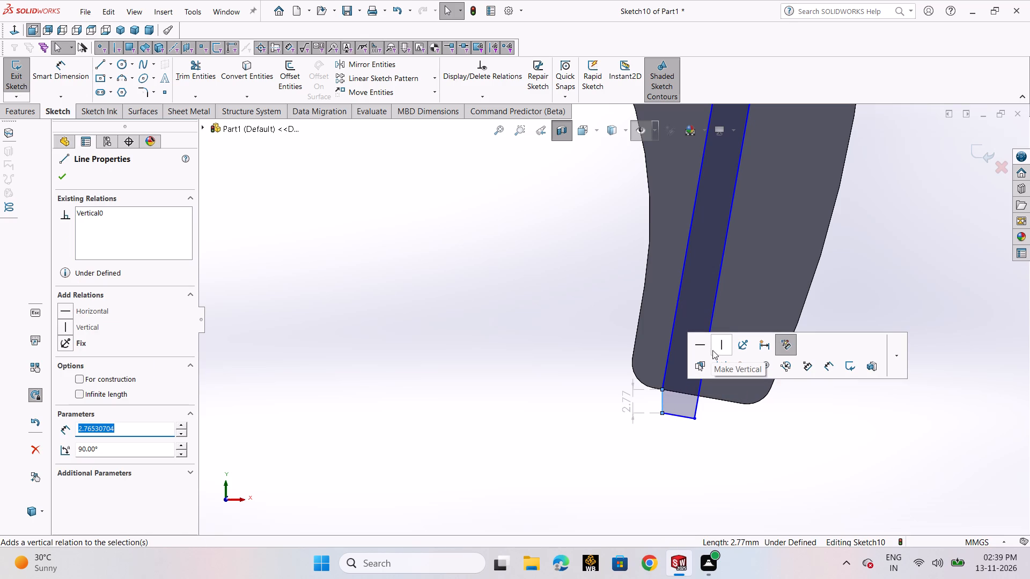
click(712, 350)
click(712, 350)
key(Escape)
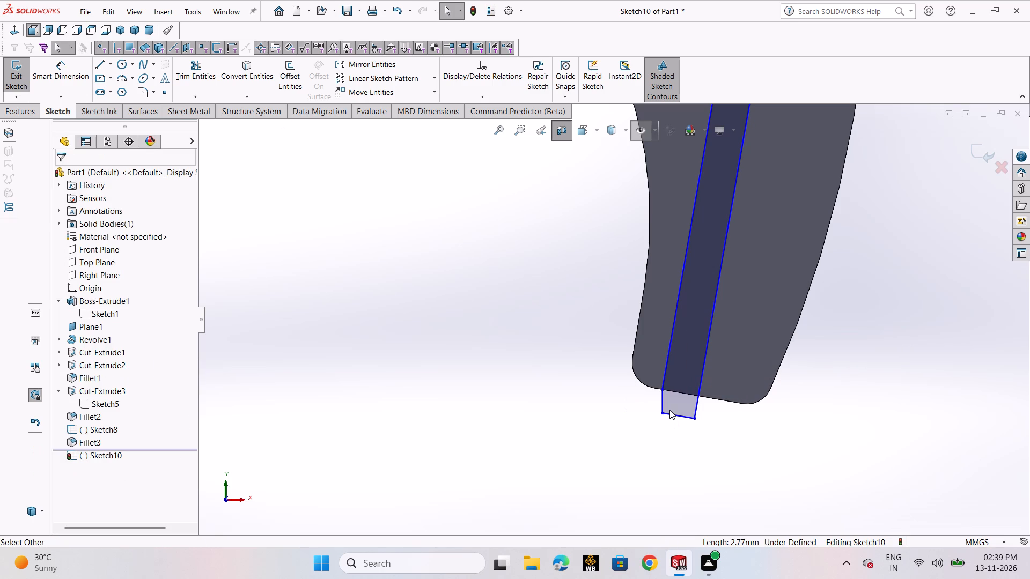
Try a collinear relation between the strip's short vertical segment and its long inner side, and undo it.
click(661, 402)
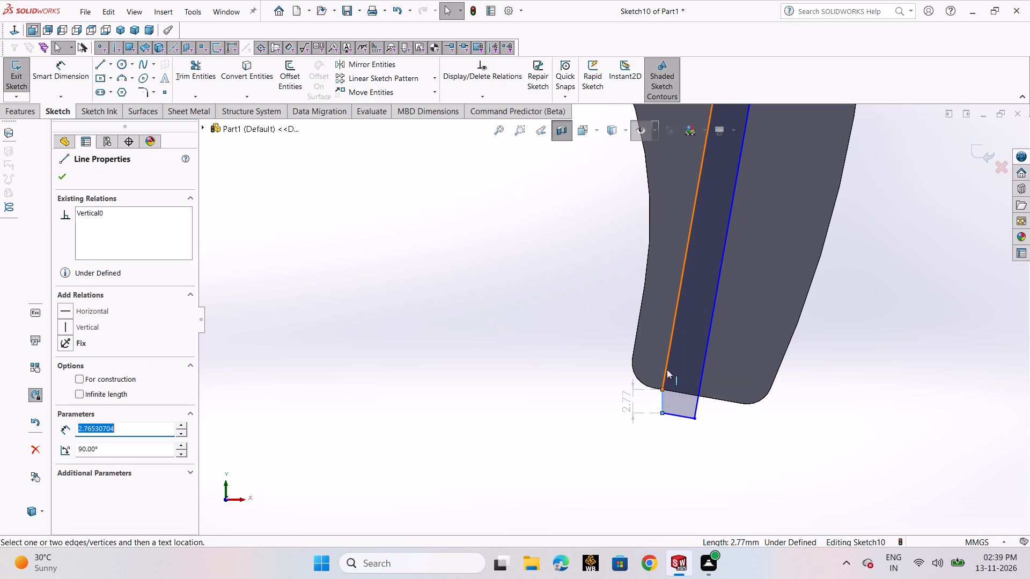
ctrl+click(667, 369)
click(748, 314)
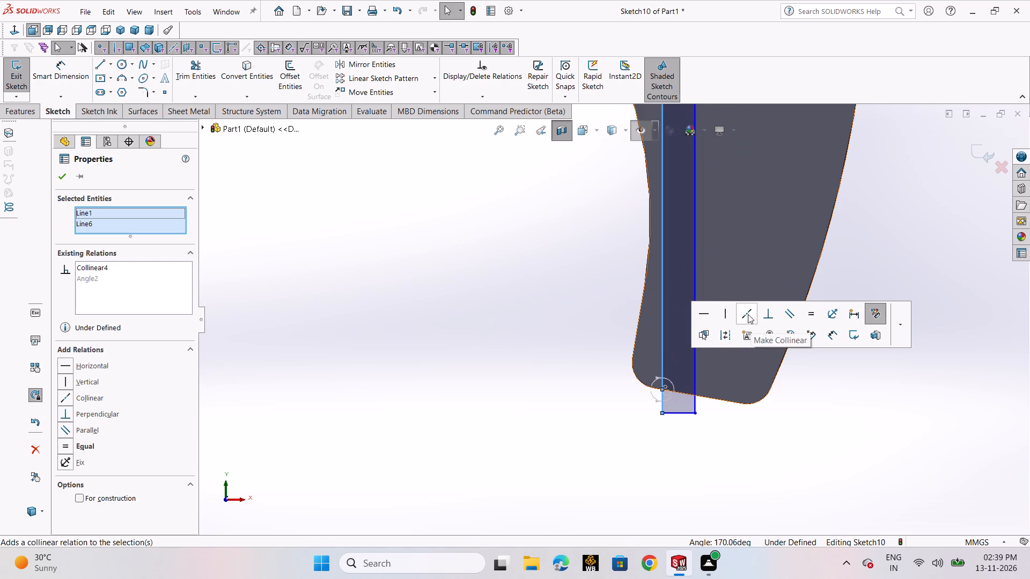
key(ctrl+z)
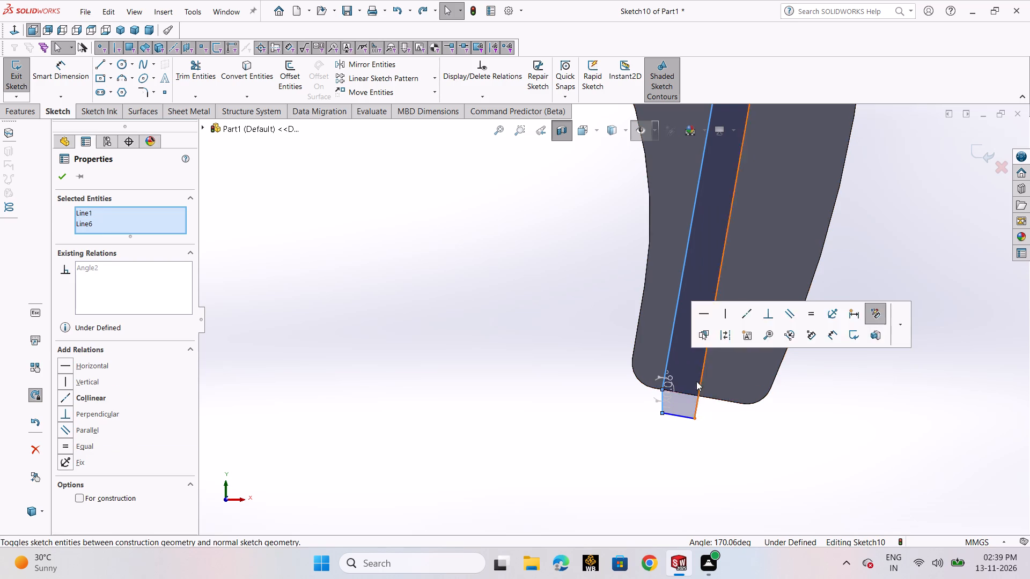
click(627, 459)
Delete the strip's bottom line and the short vertical segment below the arm's end edge.
click(661, 405)
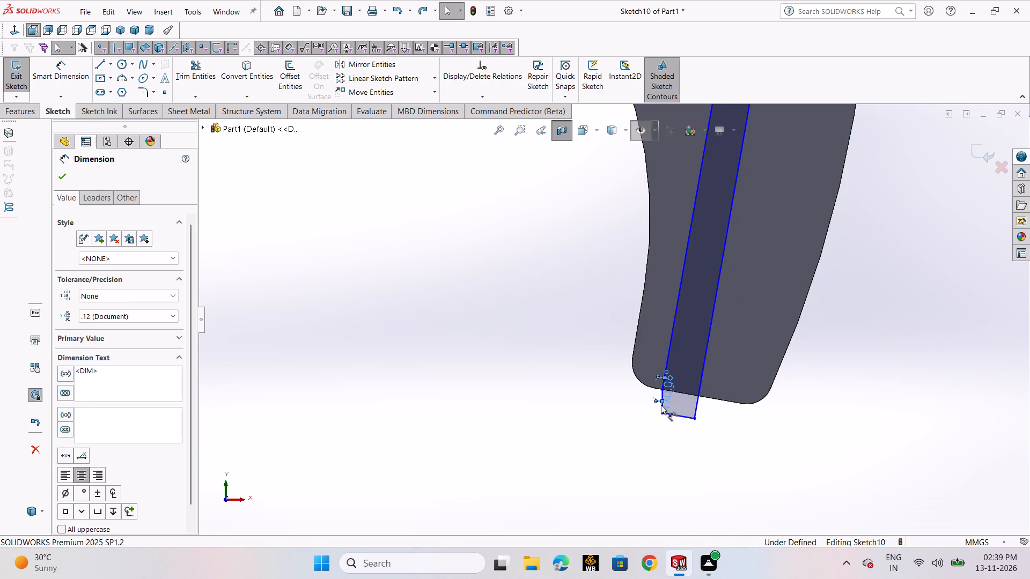
key(Delete)
click(670, 414)
key(Delete)
click(661, 404)
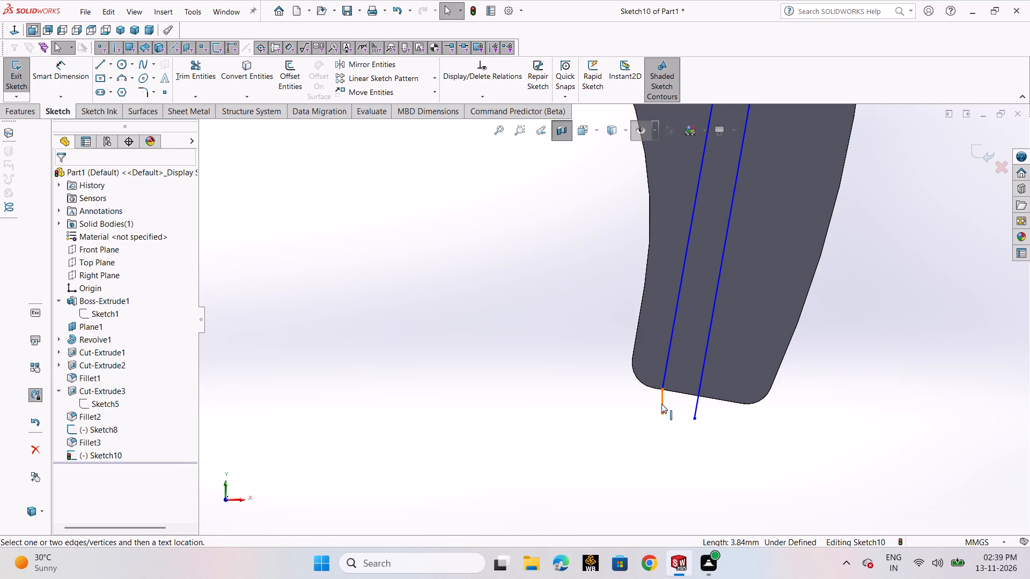
key(Delete)
click(438, 280)
Close the strip profile with a short segment extending its inner side and a perpendicular bottom line below the arm's end edge.
click(108, 66)
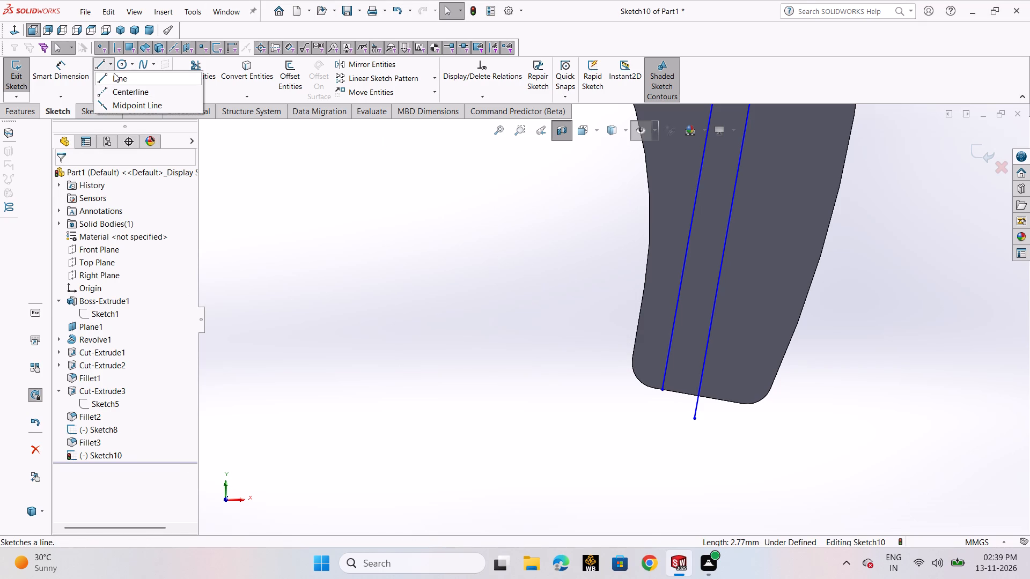
click(114, 73)
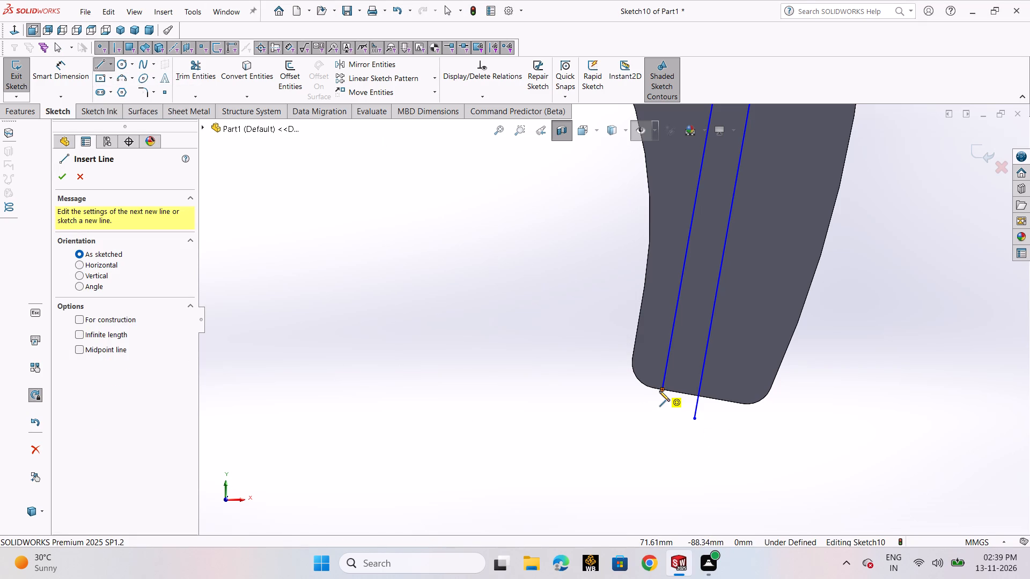
click(659, 391)
click(658, 414)
click(693, 418)
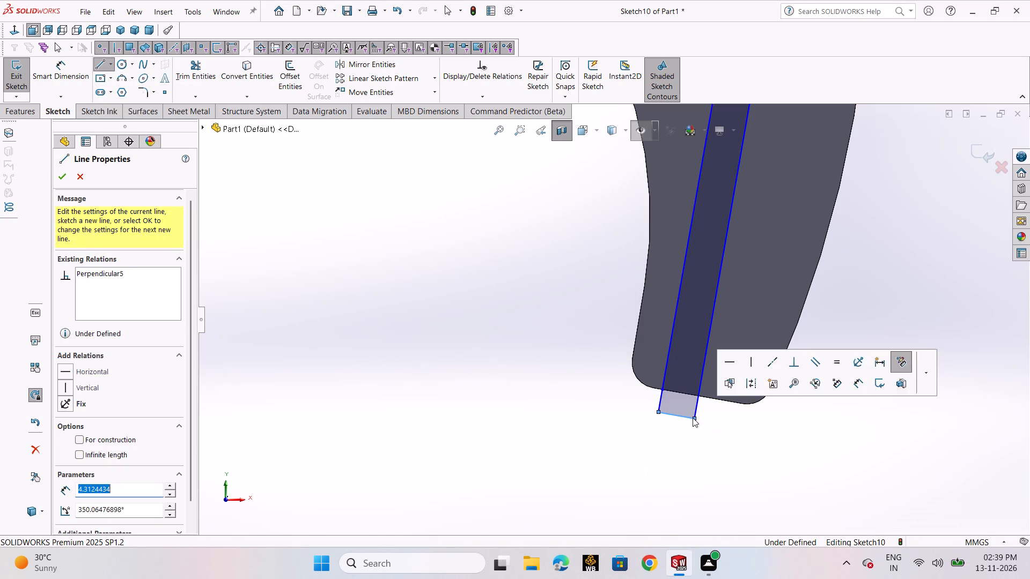
right_click(693, 418)
click(703, 423)
Dimension the strip's bottom line to 2 mm and finish the sketch.
click(69, 86)
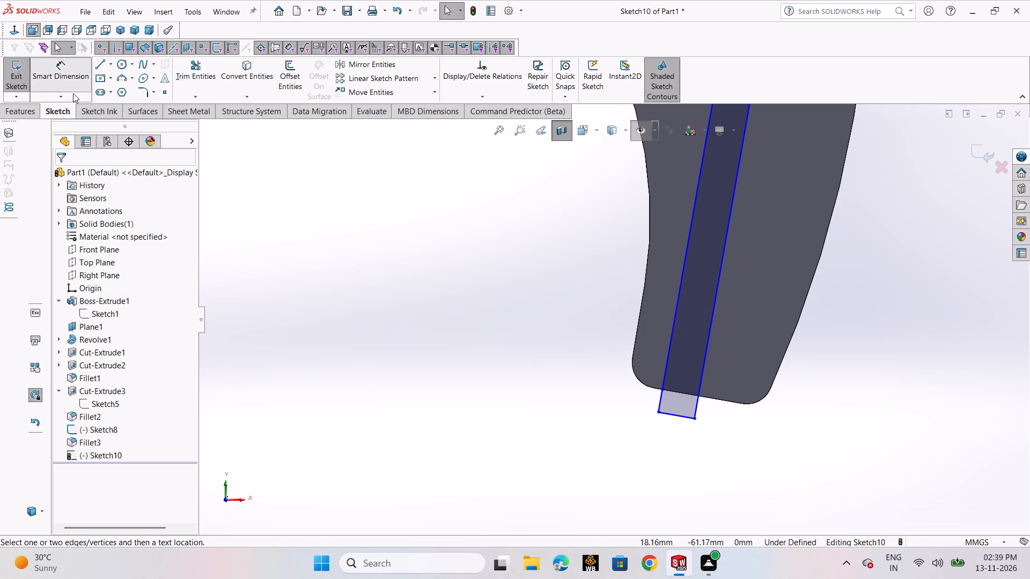
click(670, 411)
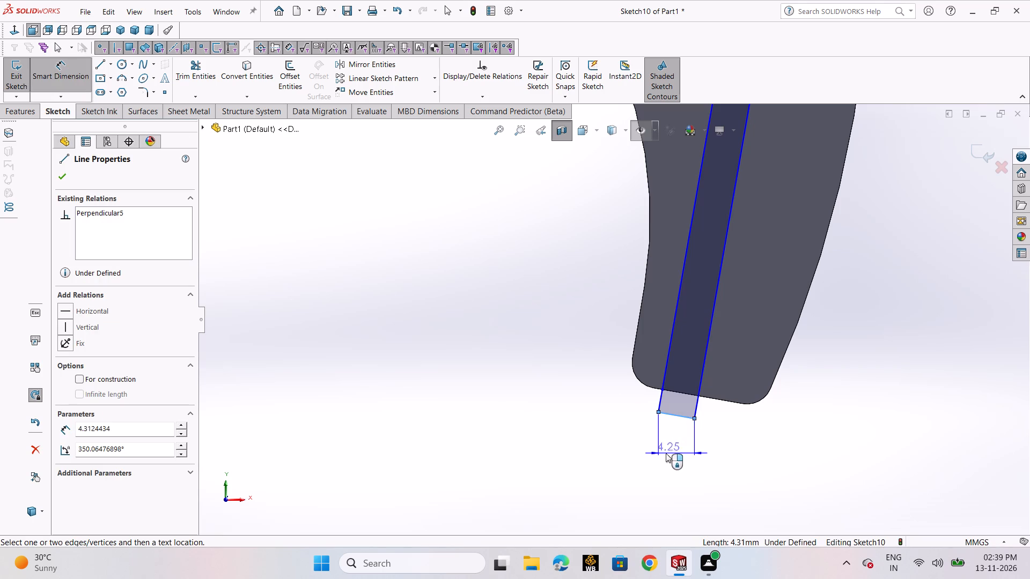
click(649, 459)
key(2)
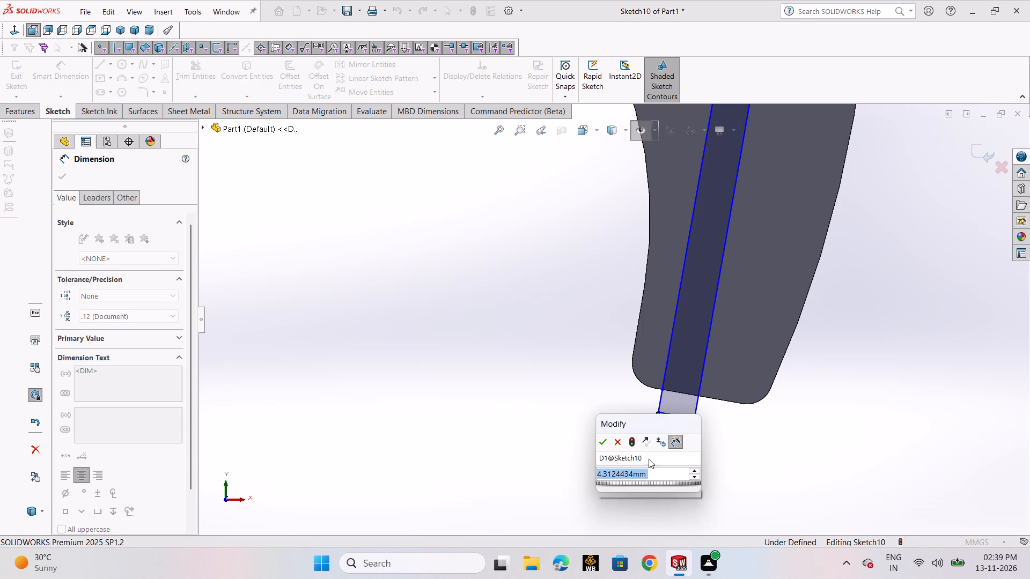
key(Return)
scroll(764, 297, up, 5)
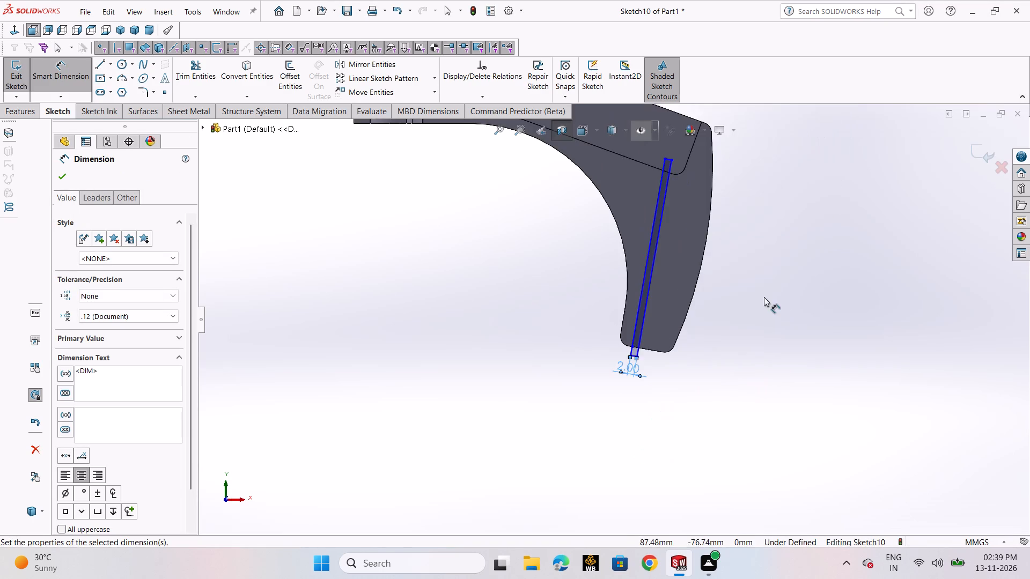
scroll(744, 263, up, 2)
scroll(664, 246, down, 4)
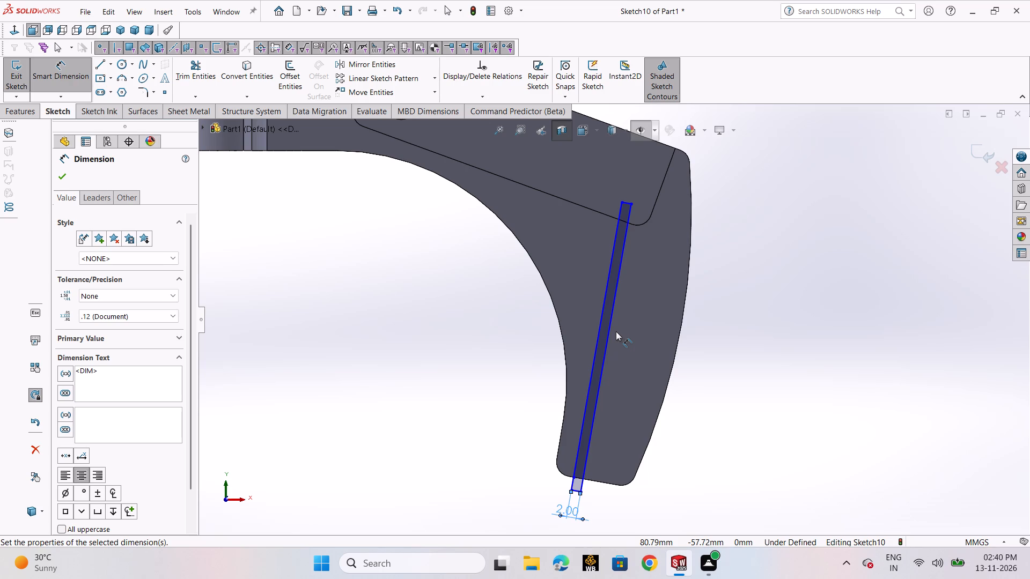
click(19, 80)
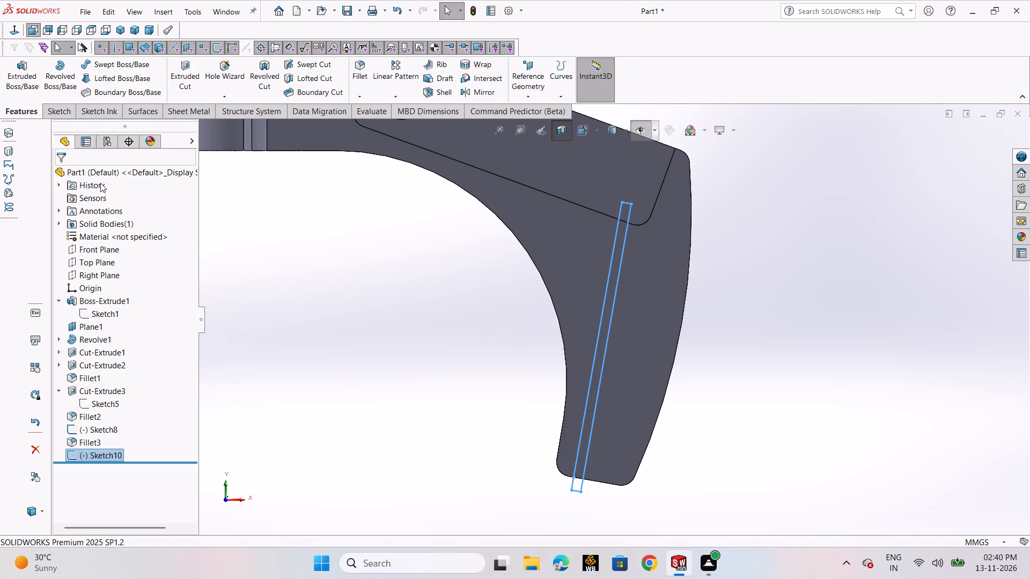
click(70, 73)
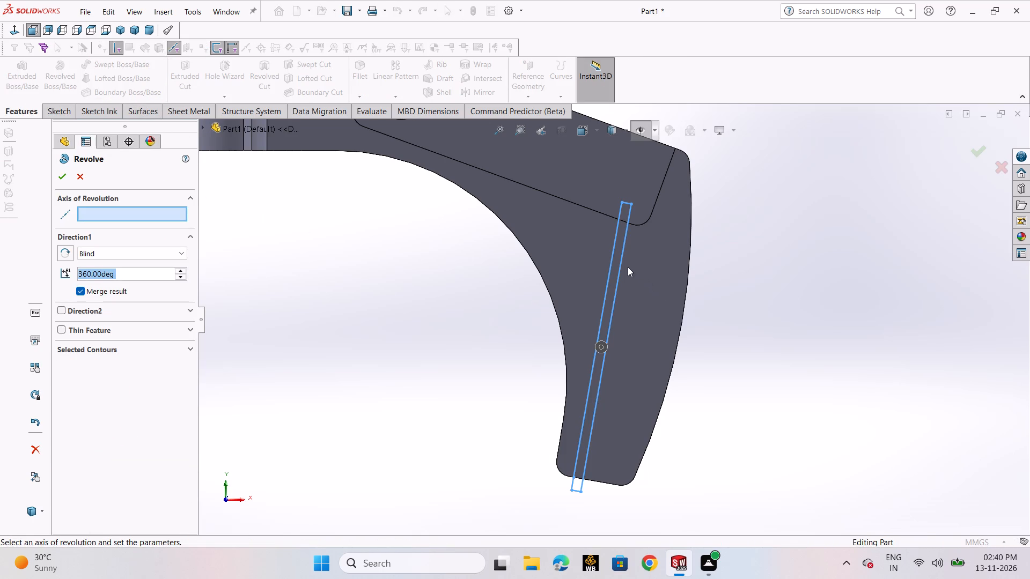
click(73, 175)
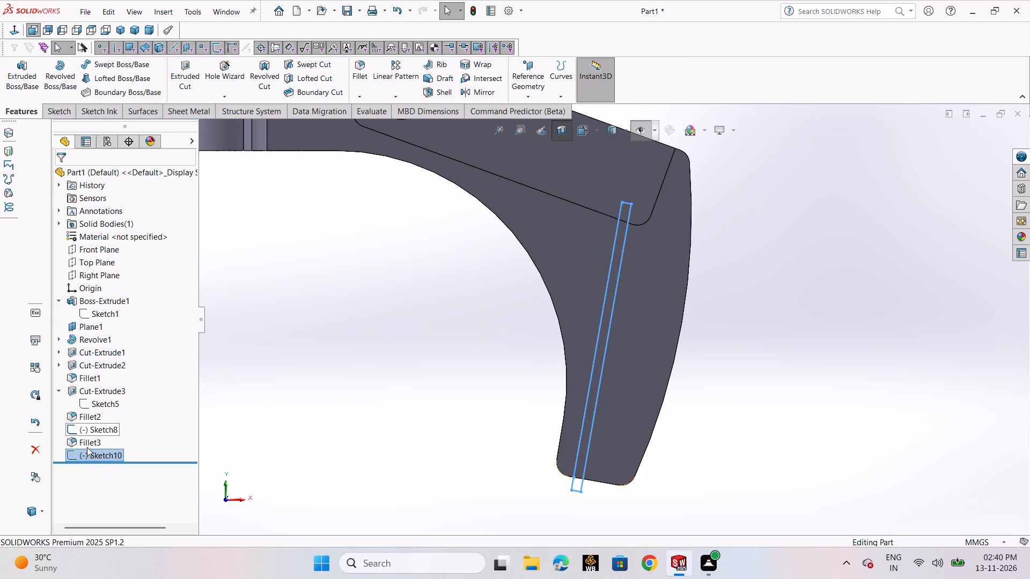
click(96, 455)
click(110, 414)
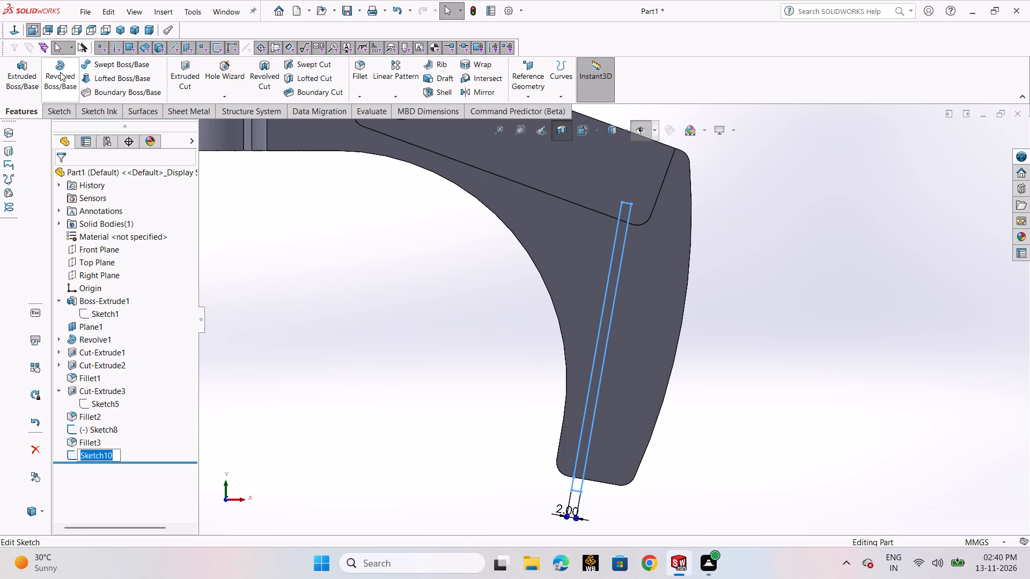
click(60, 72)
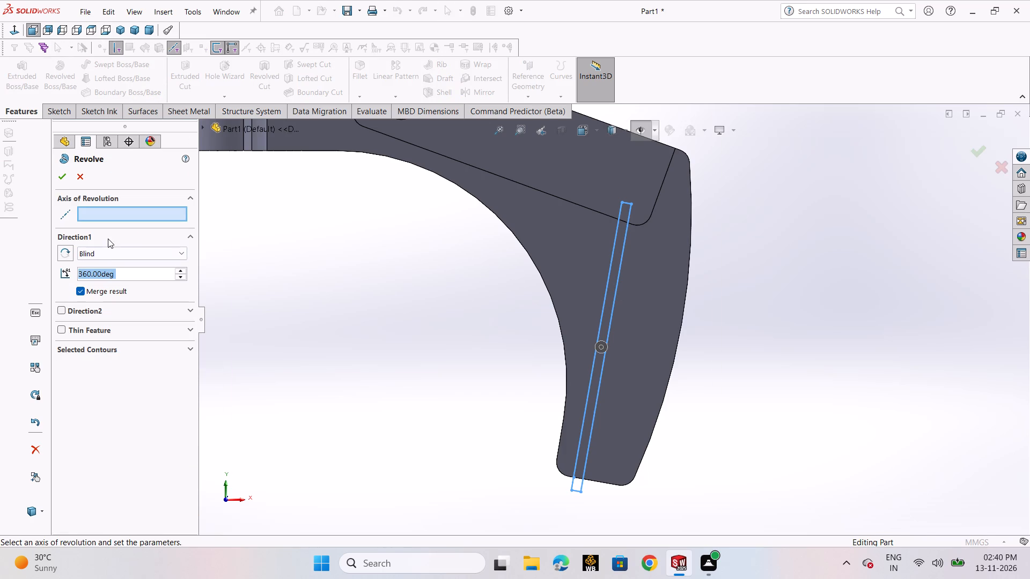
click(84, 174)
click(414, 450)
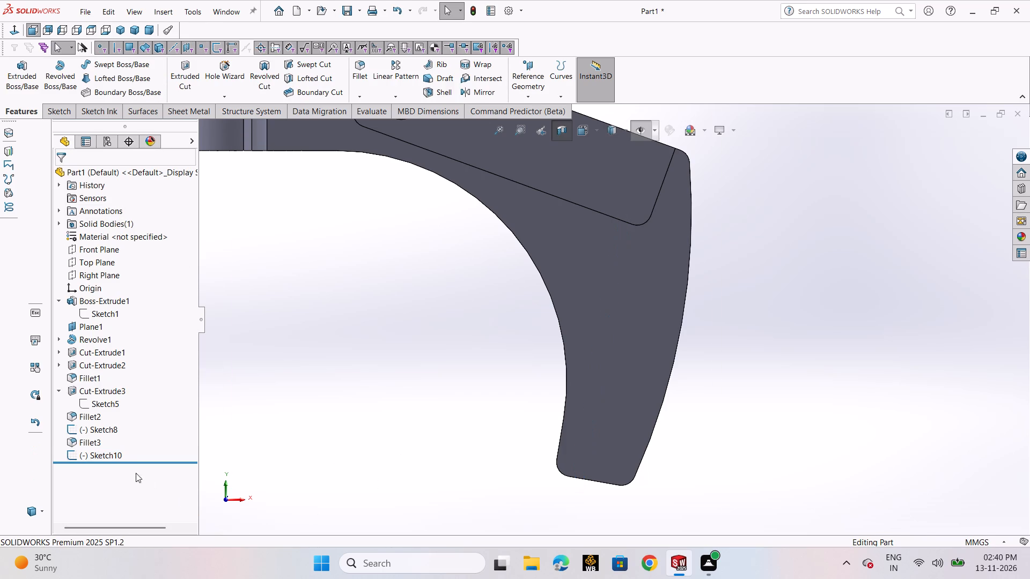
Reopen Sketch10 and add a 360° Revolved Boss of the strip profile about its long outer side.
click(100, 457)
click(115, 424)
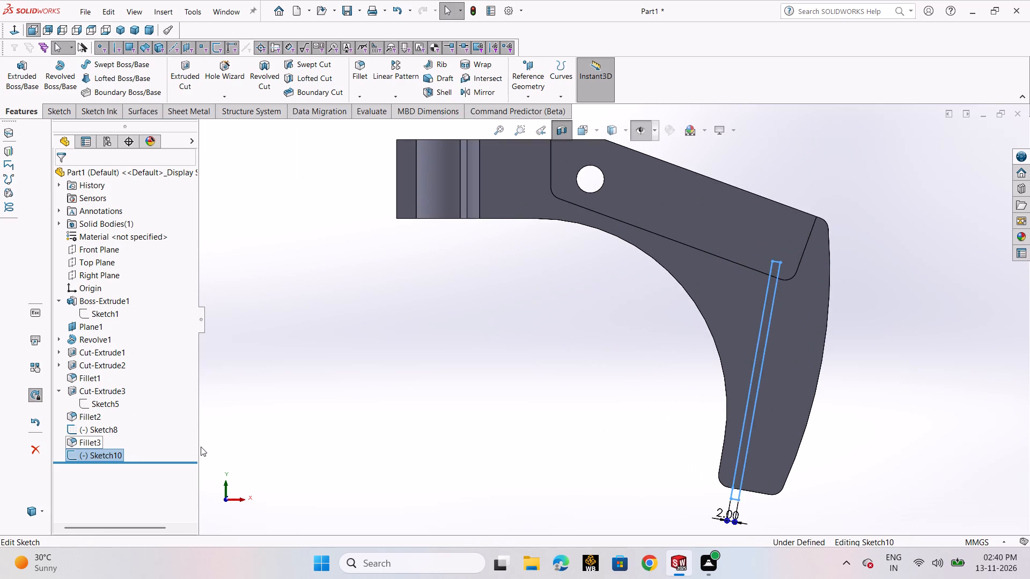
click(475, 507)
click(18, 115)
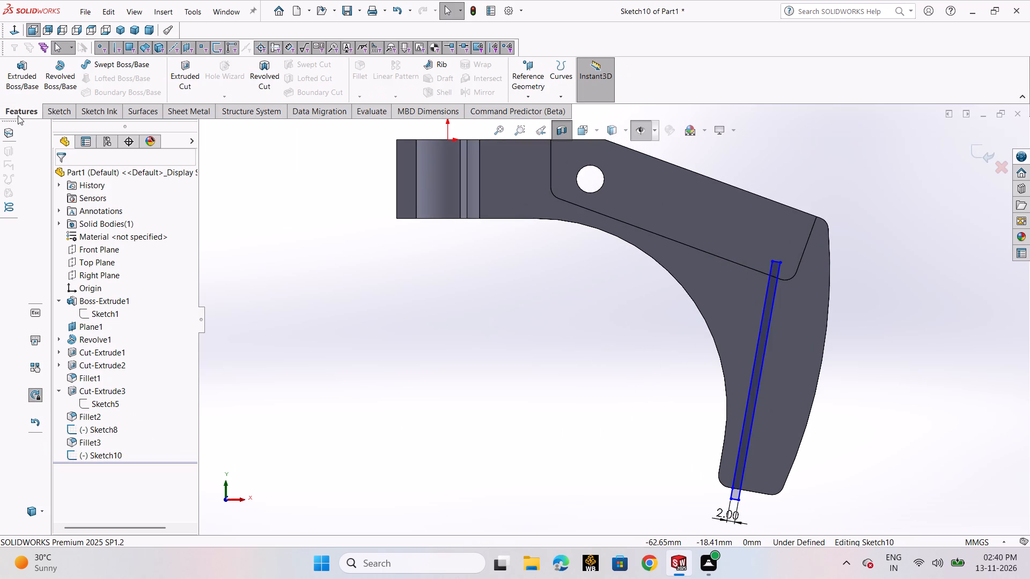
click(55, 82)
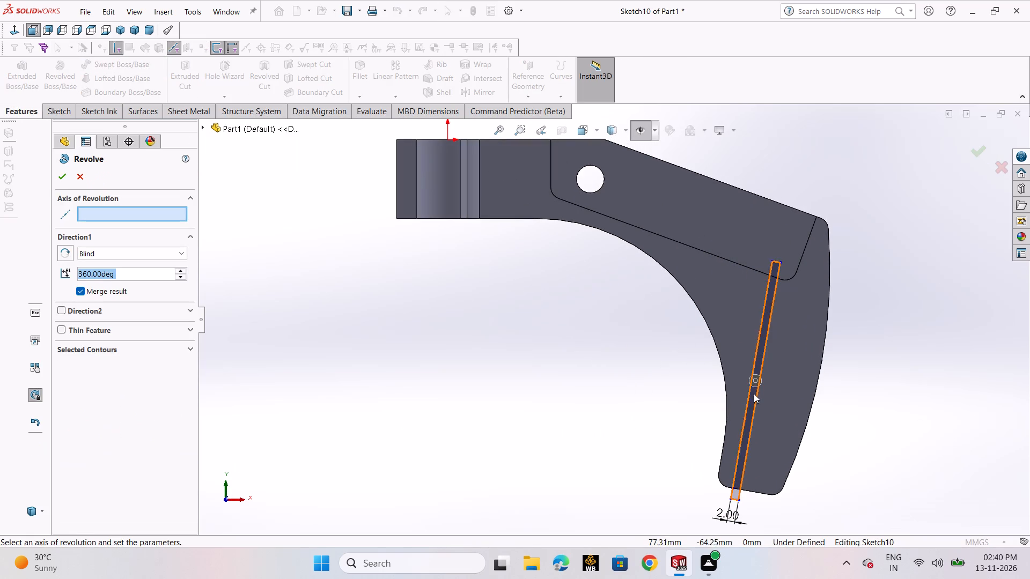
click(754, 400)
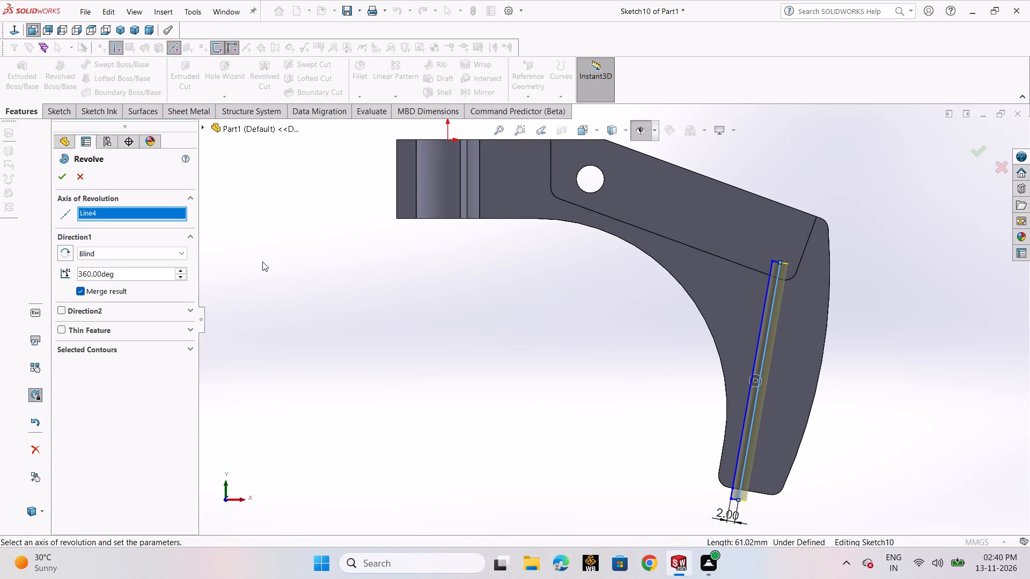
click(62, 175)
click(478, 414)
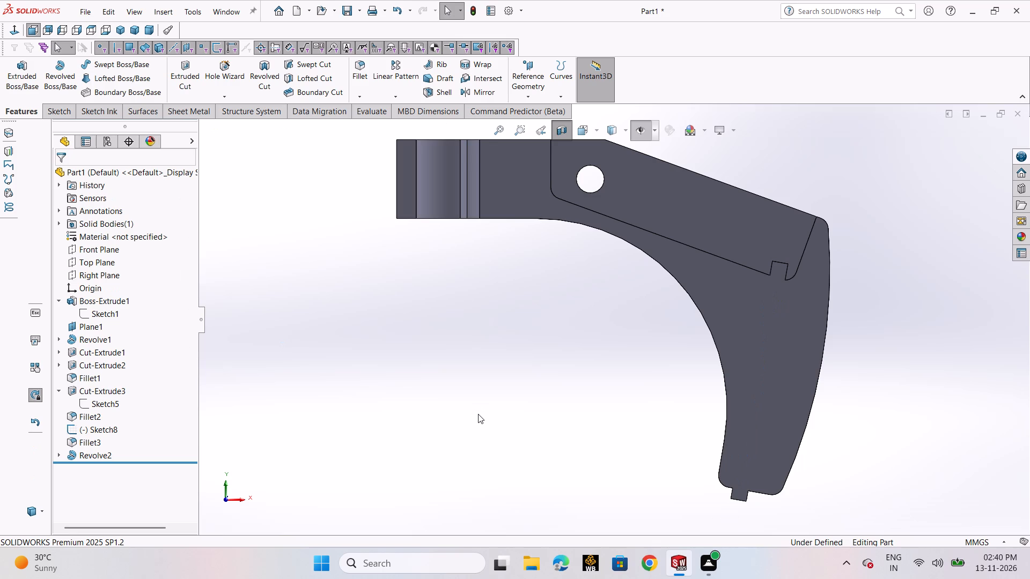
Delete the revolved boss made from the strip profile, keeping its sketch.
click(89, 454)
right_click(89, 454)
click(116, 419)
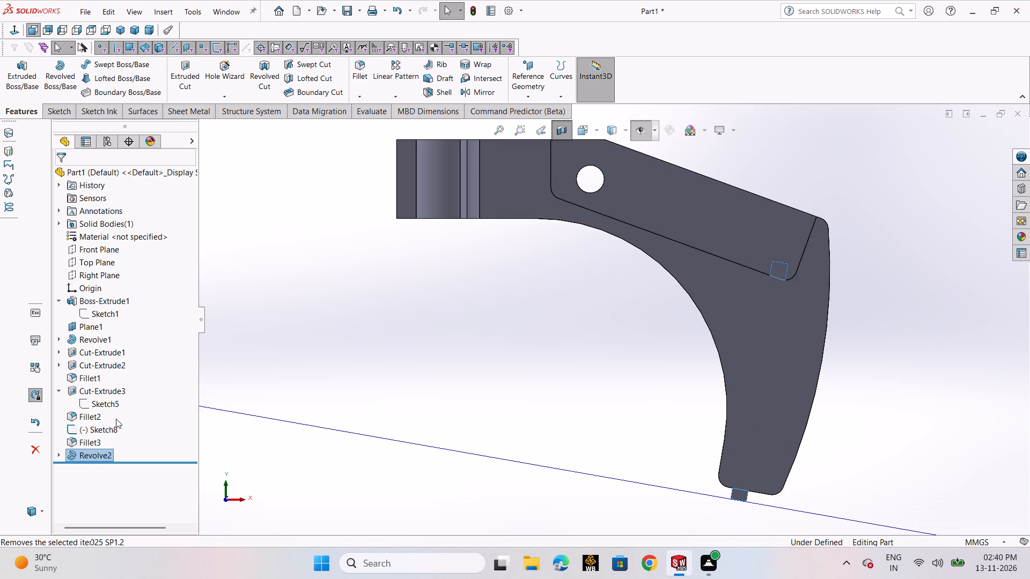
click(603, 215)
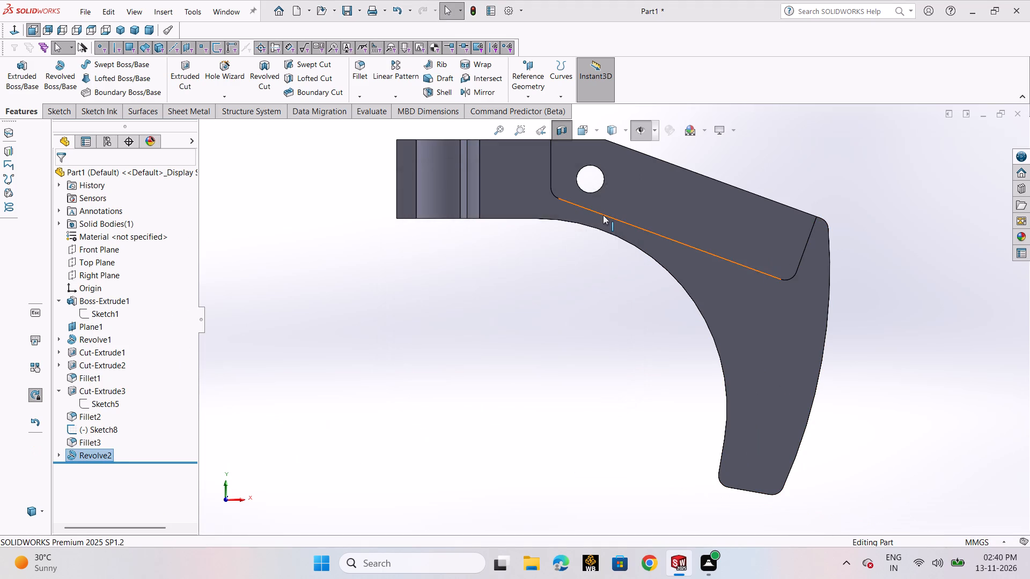
Reopen Sketch10 and make a 360° Revolved Cut of the strip profile about its long outer side.
click(102, 455)
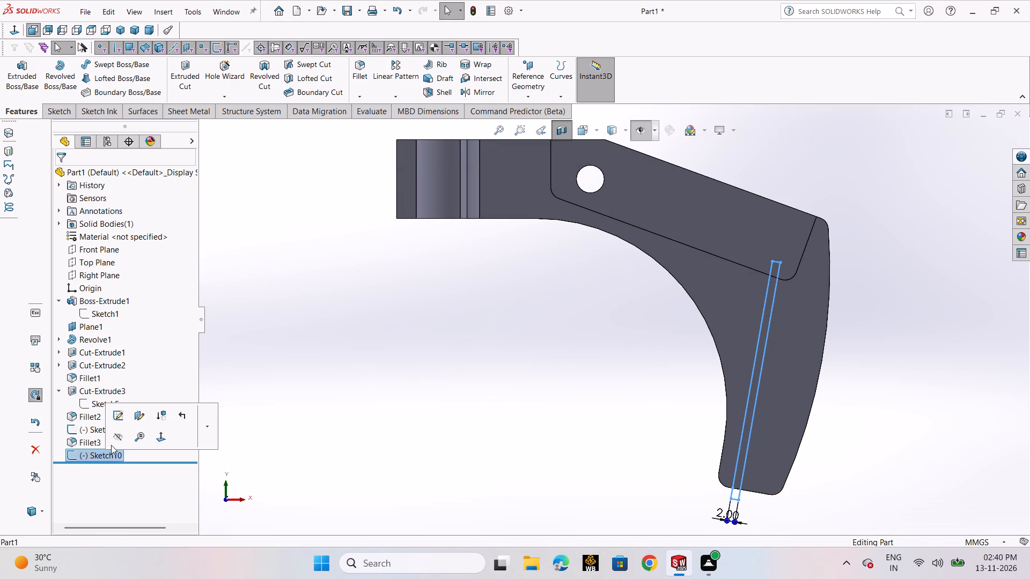
click(124, 420)
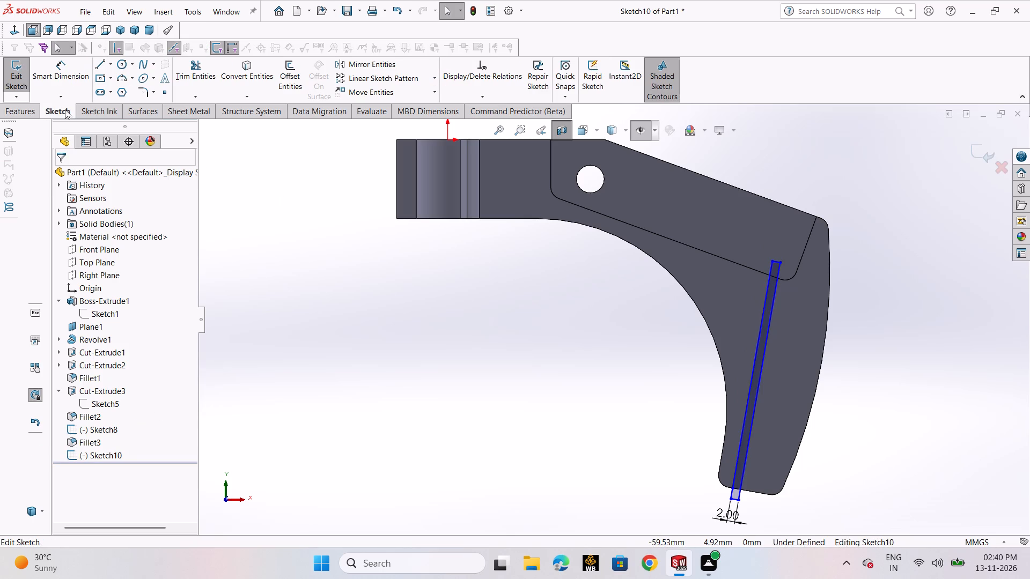
click(15, 107)
click(261, 81)
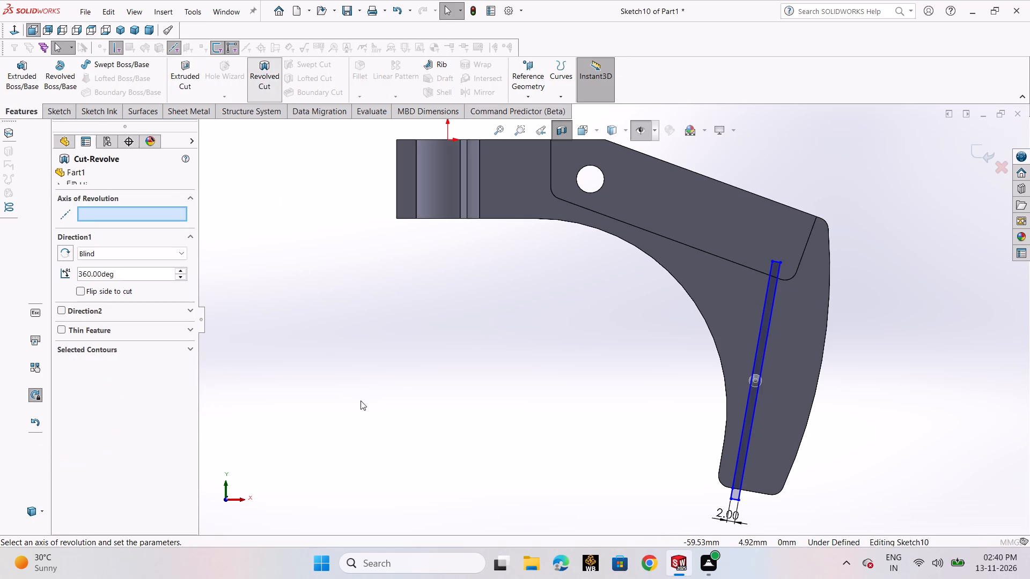
click(749, 430)
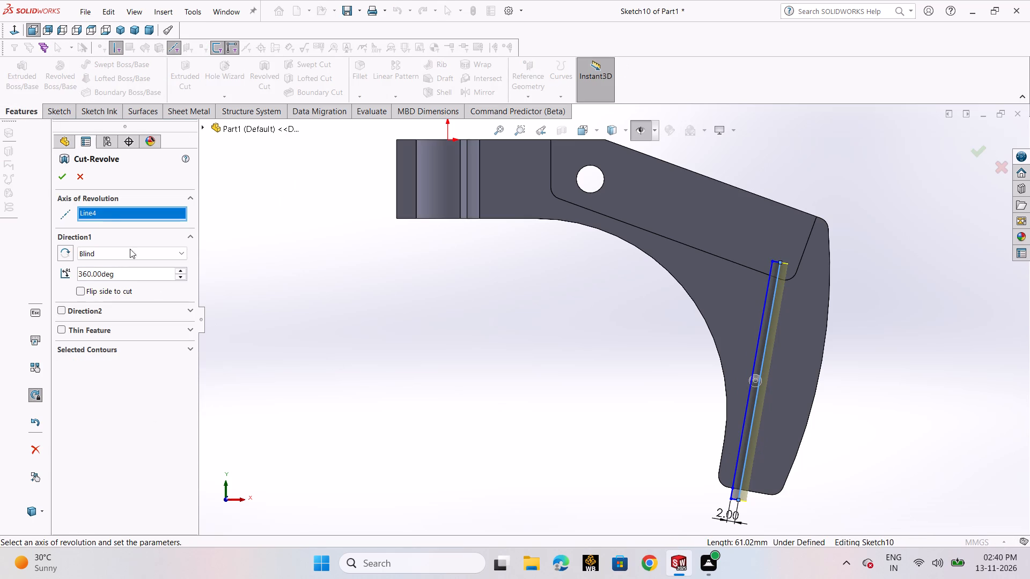
click(58, 180)
click(486, 363)
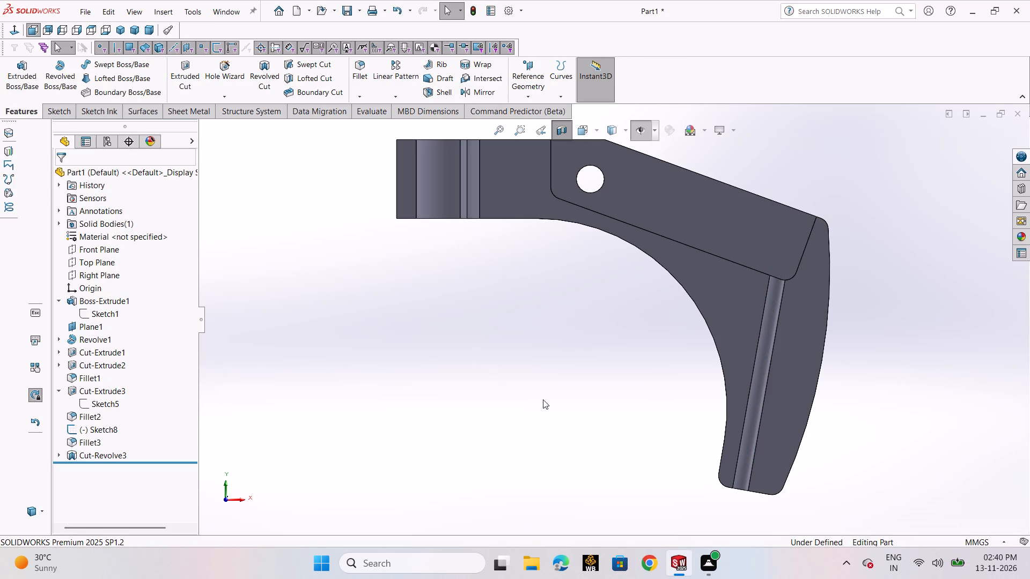
Examine the rounded groove along the lower arm from isometric and rotated views, including its lower end.
scroll(842, 343, up, 1)
middle_drag(810, 318, 796, 376)
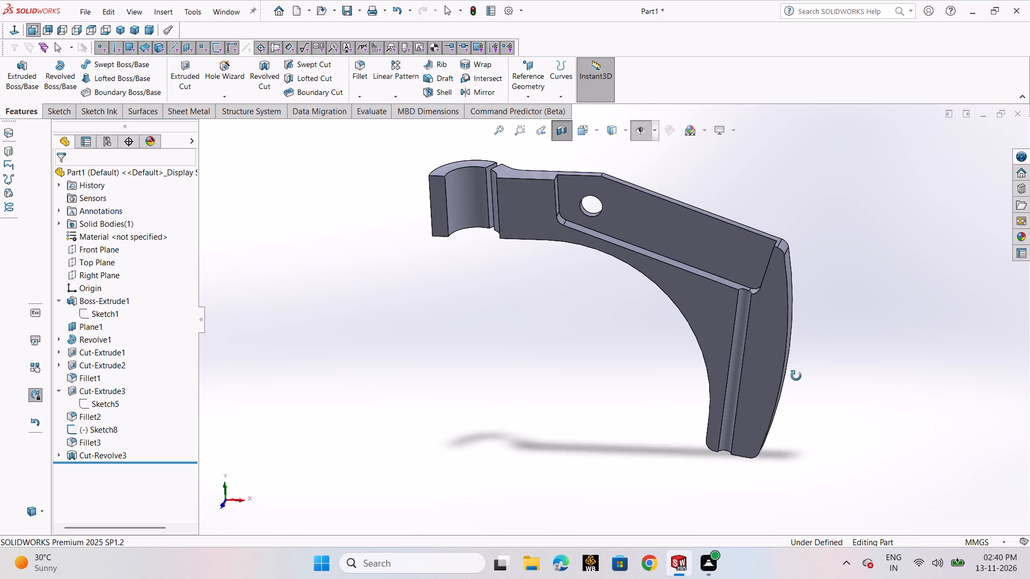
middle_drag(796, 376, 798, 370)
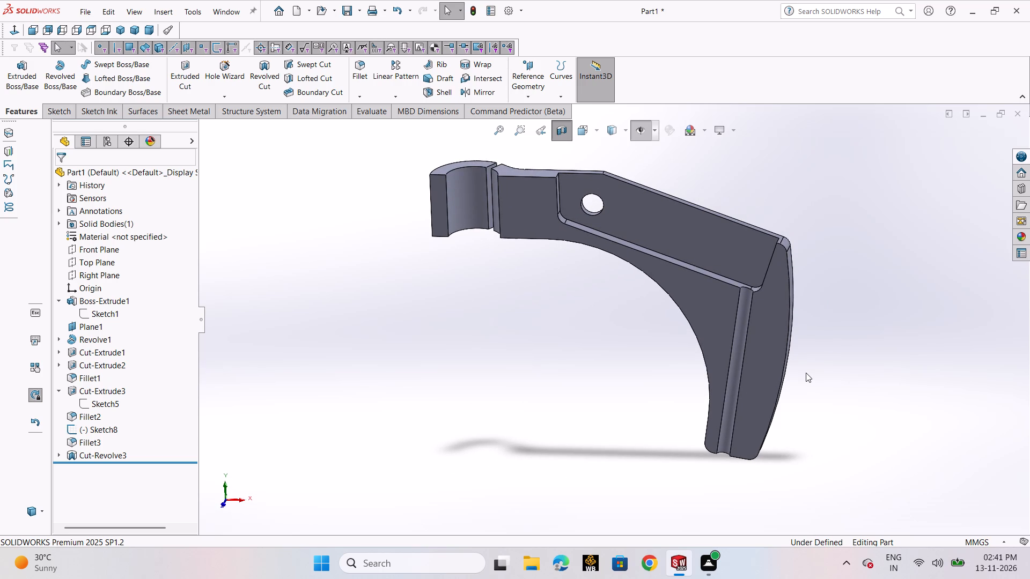
key(ctrl+7)
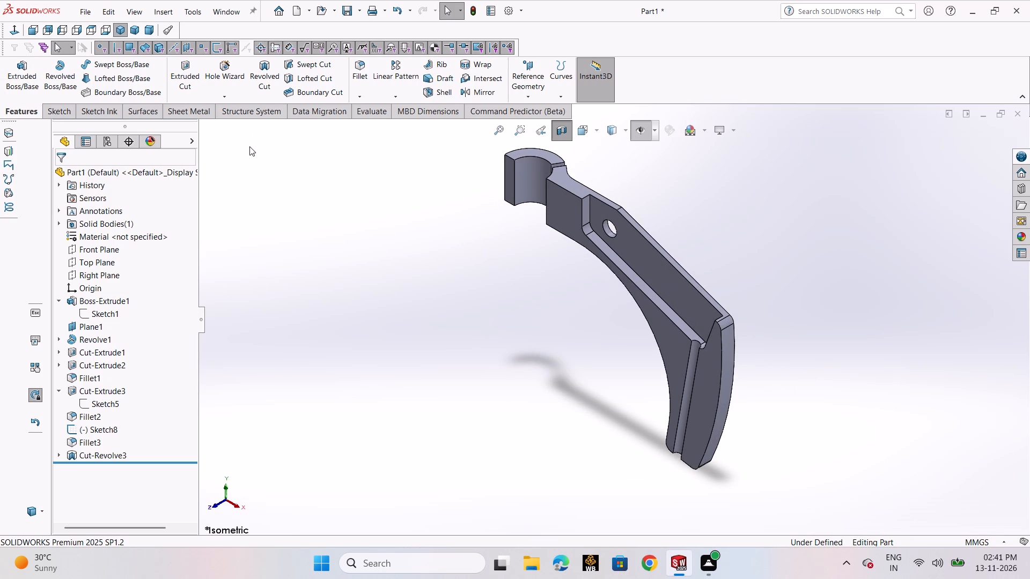
scroll(748, 382, down, 1)
scroll(748, 382, up, 1)
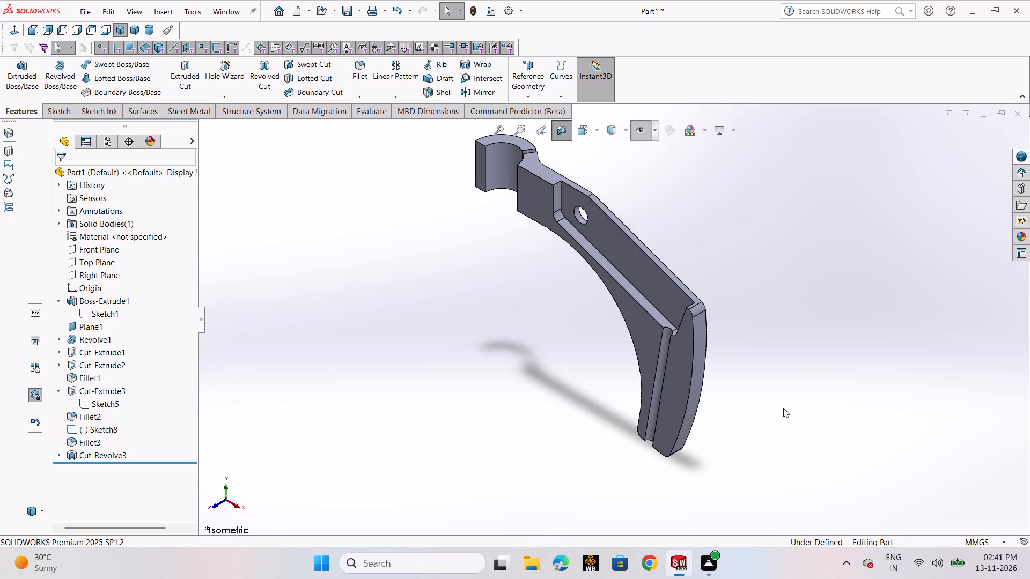
middle_drag(784, 409, 837, 322)
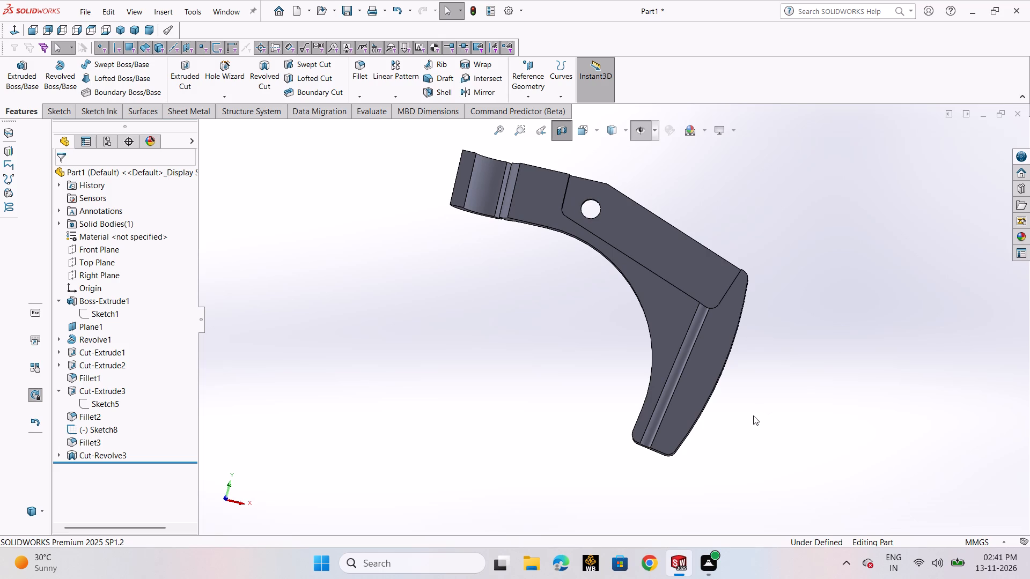
scroll(718, 437, down, 2)
scroll(709, 427, up, 4)
scroll(709, 427, down, 1)
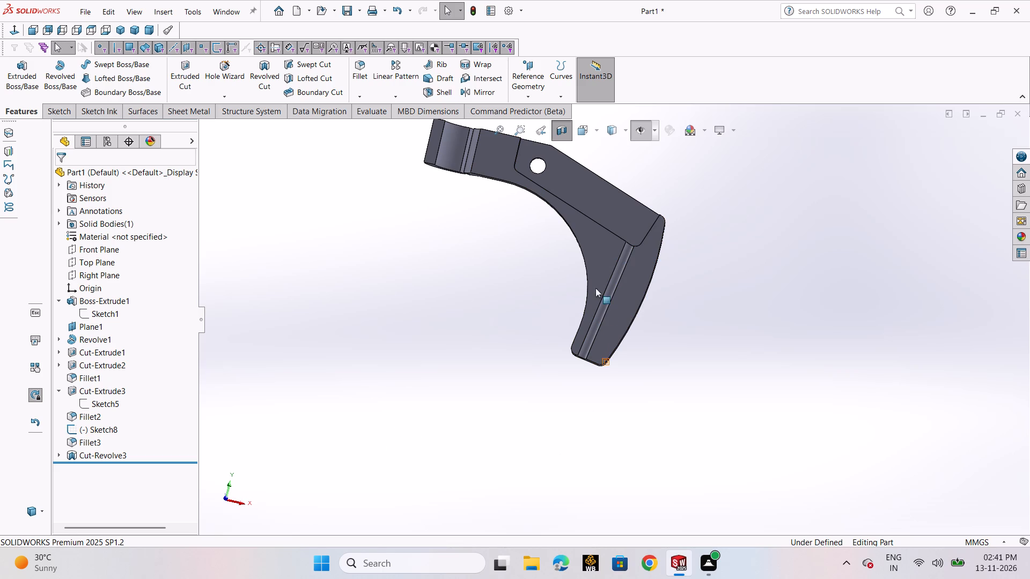
scroll(619, 276, up, 2)
scroll(617, 272, down, 2)
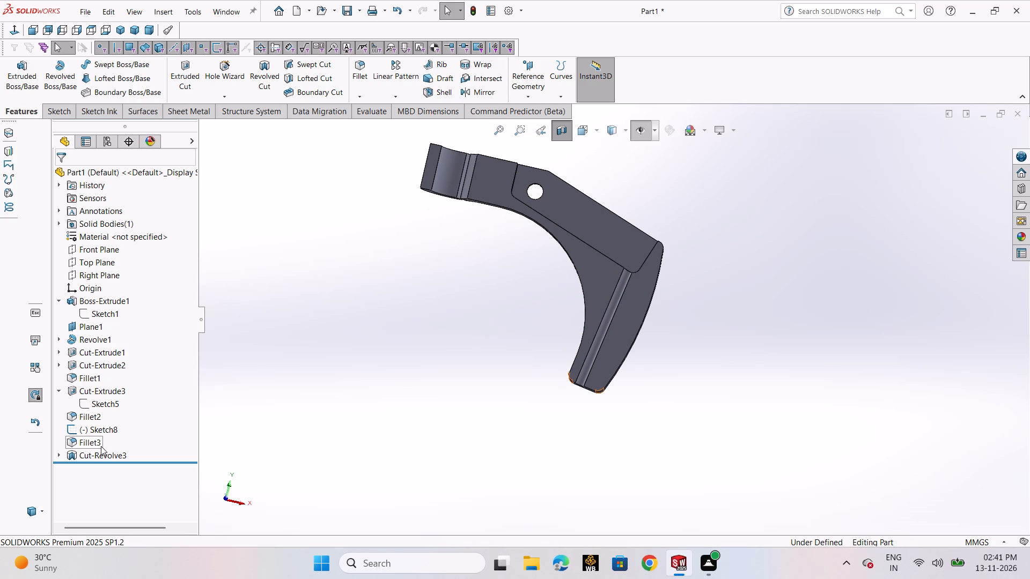
scroll(608, 355, down, 5)
scroll(612, 409, down, 2)
scroll(612, 411, up, 3)
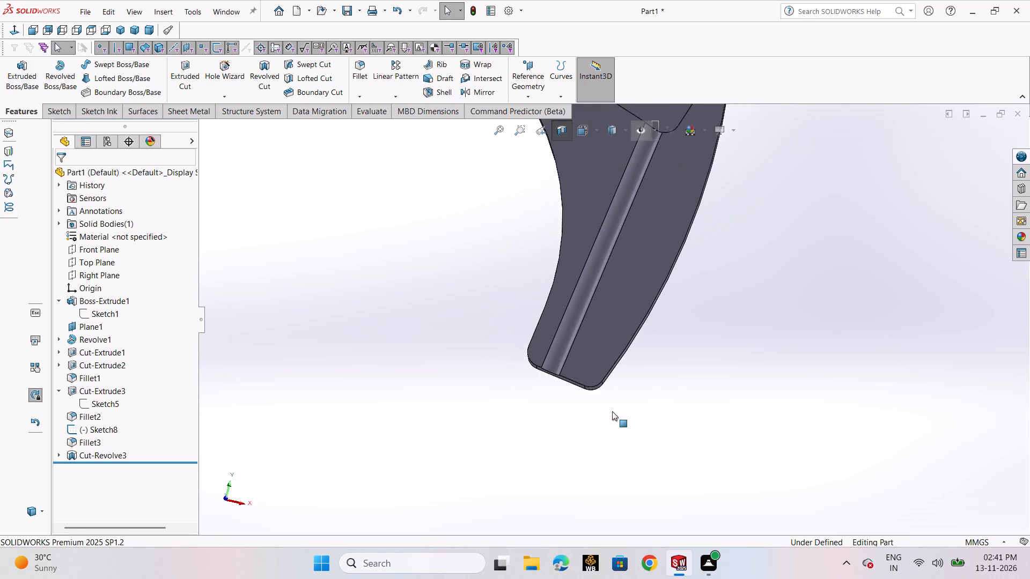
scroll(612, 411, up, 4)
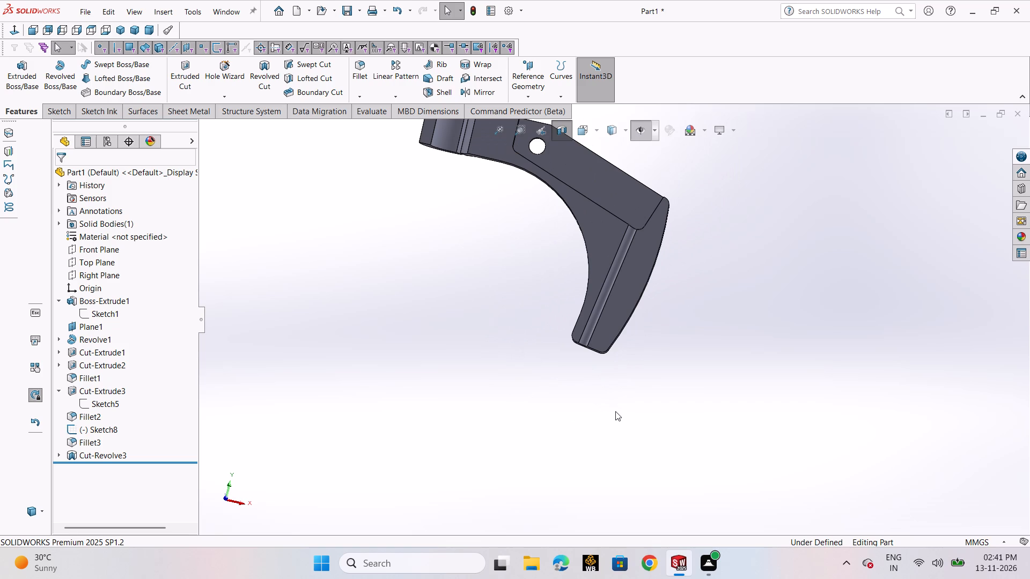
Delete the Cut-Revolve3 groove from the lower arm, keeping its sketch.
scroll(623, 343, up, 3)
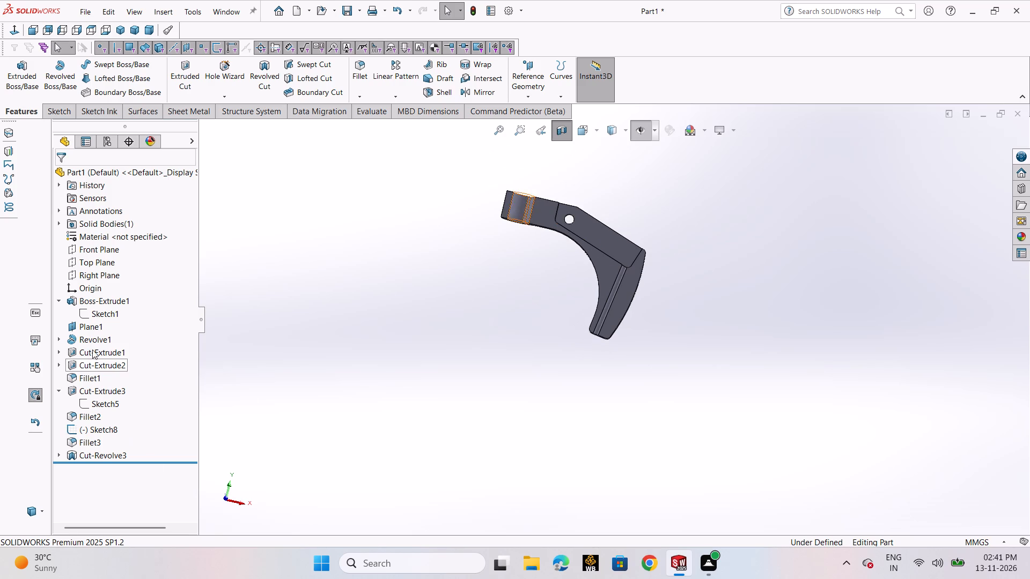
click(107, 457)
right_click(107, 457)
click(143, 415)
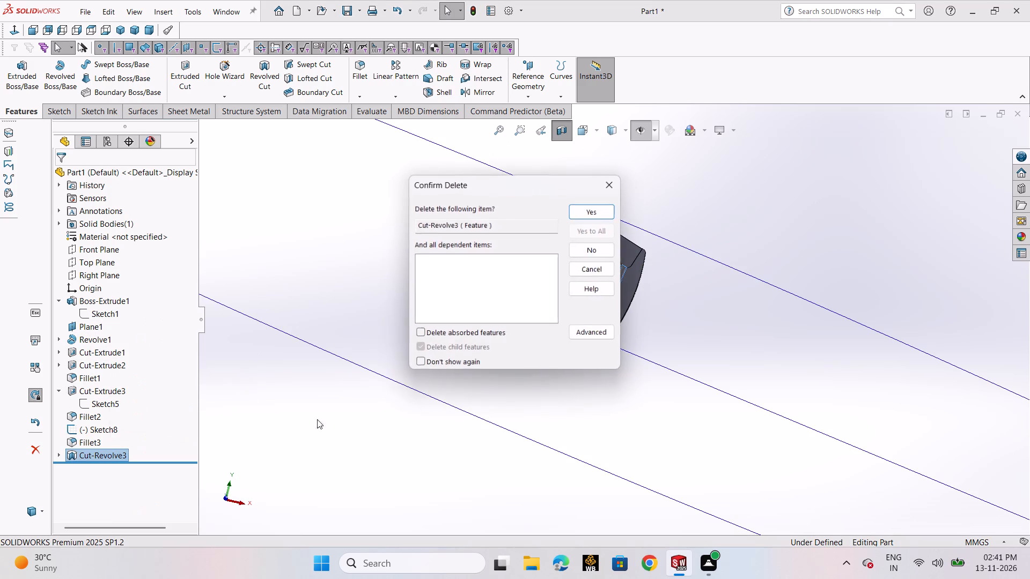
click(580, 215)
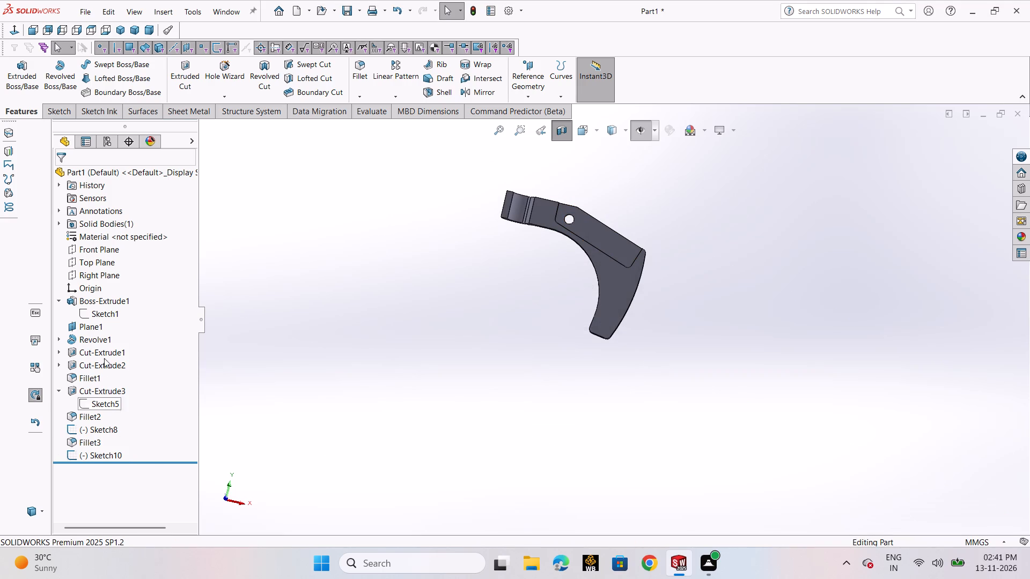
Reopen Sketch1 of the base extrusion and delete the large inner arc along with its diameter dimension.
click(101, 310)
click(122, 274)
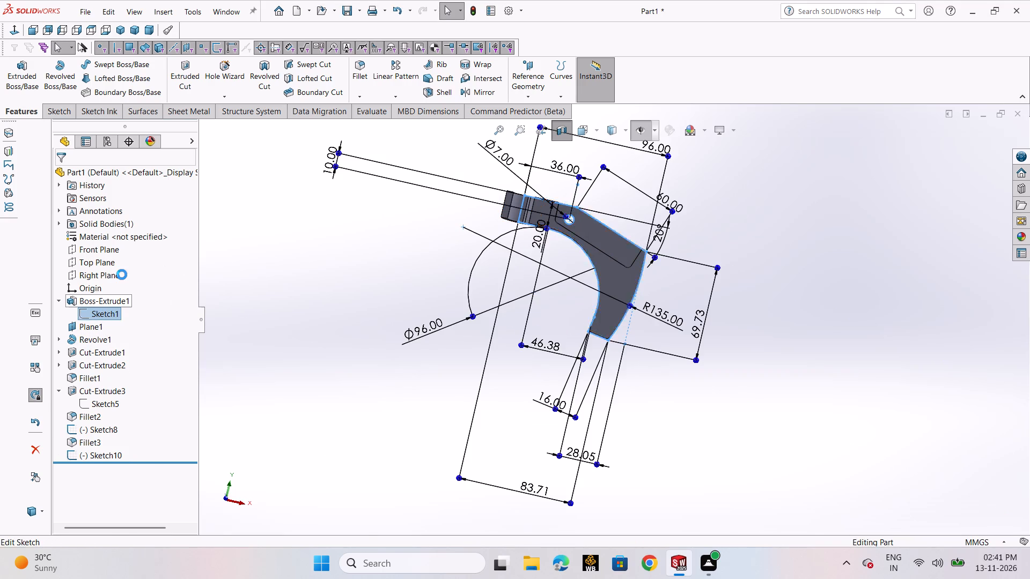
scroll(670, 389, up, 2)
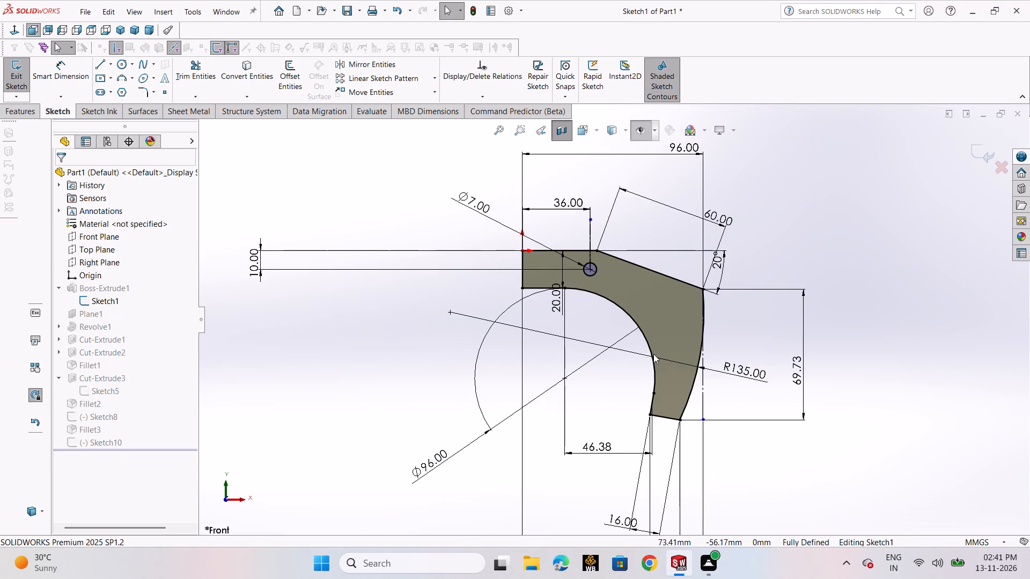
scroll(651, 352, up, 1)
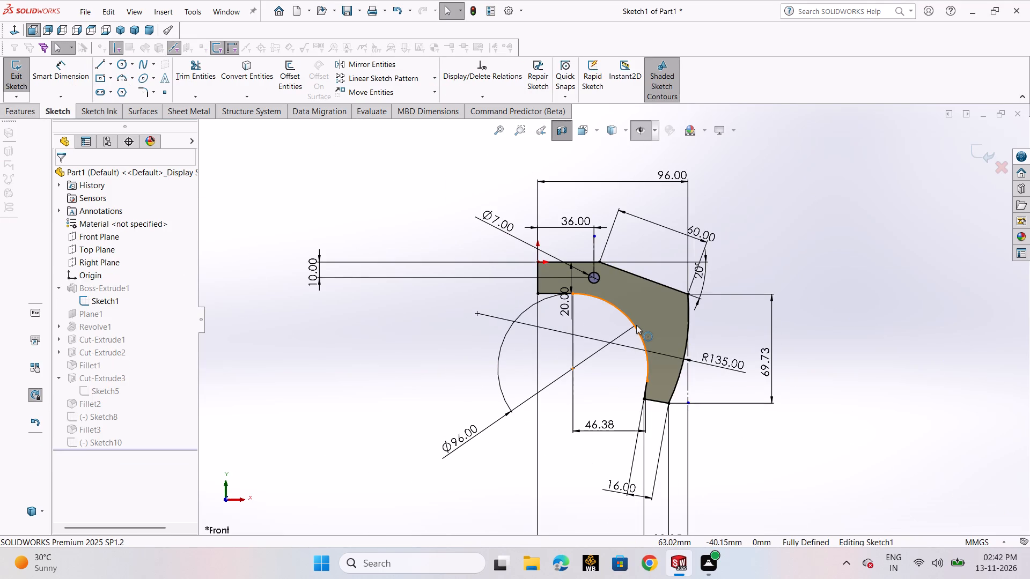
click(636, 325)
key(Delete)
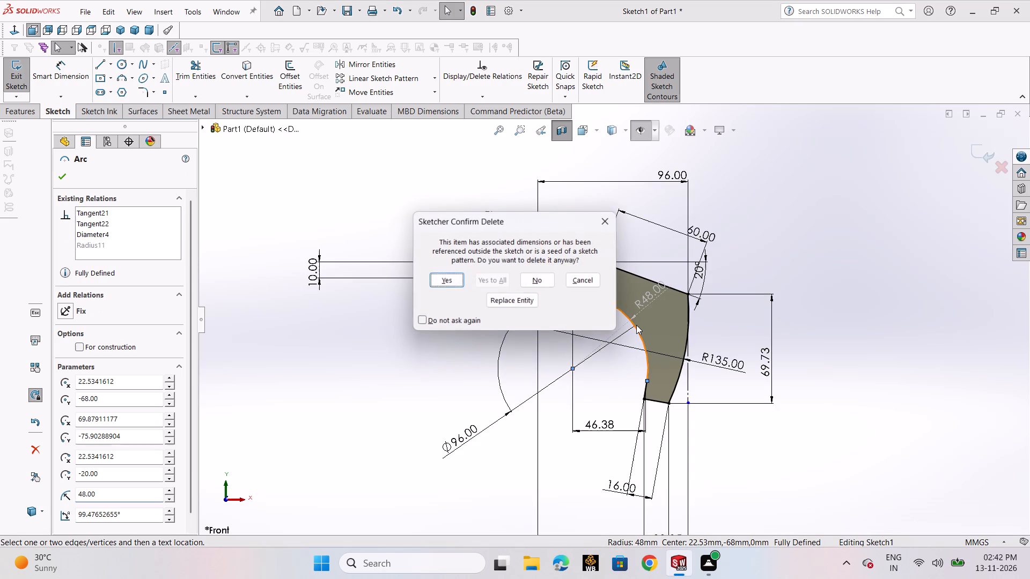
click(452, 285)
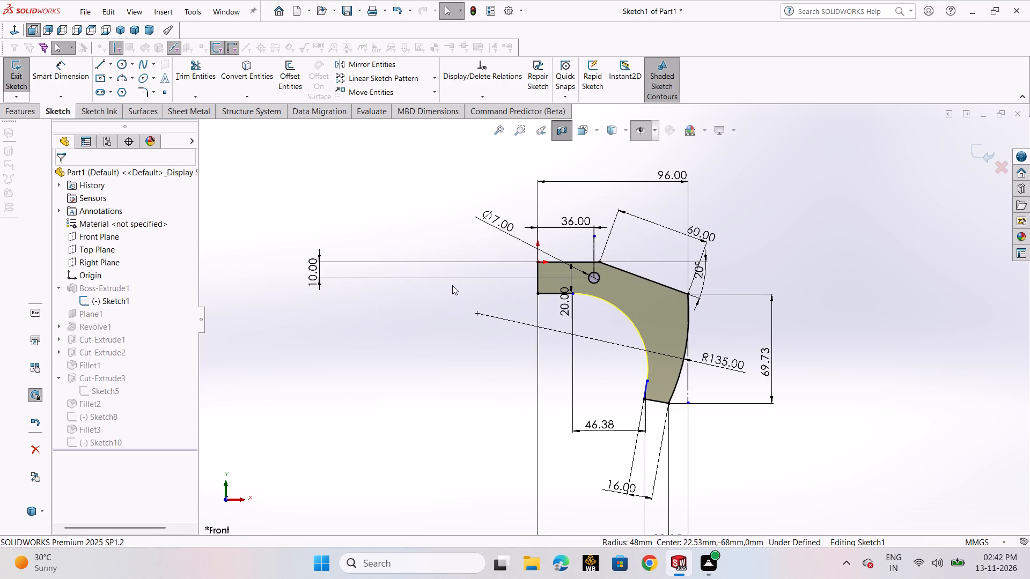
Set the vertical height dimension of the arm's outer R135 arc to 74 mm.
scroll(680, 398, down, 2)
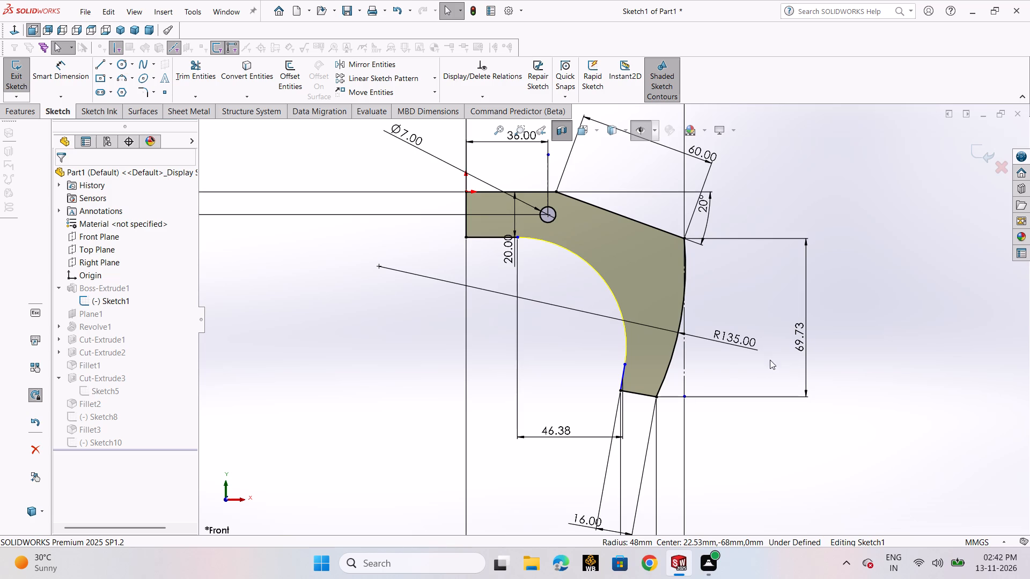
double_click(803, 334)
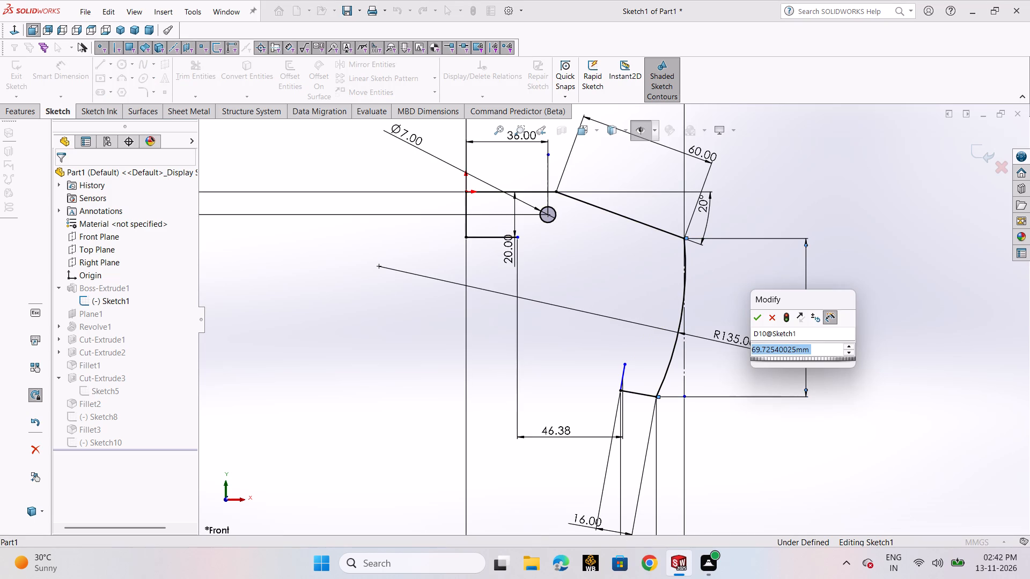
text(74)
key(Return)
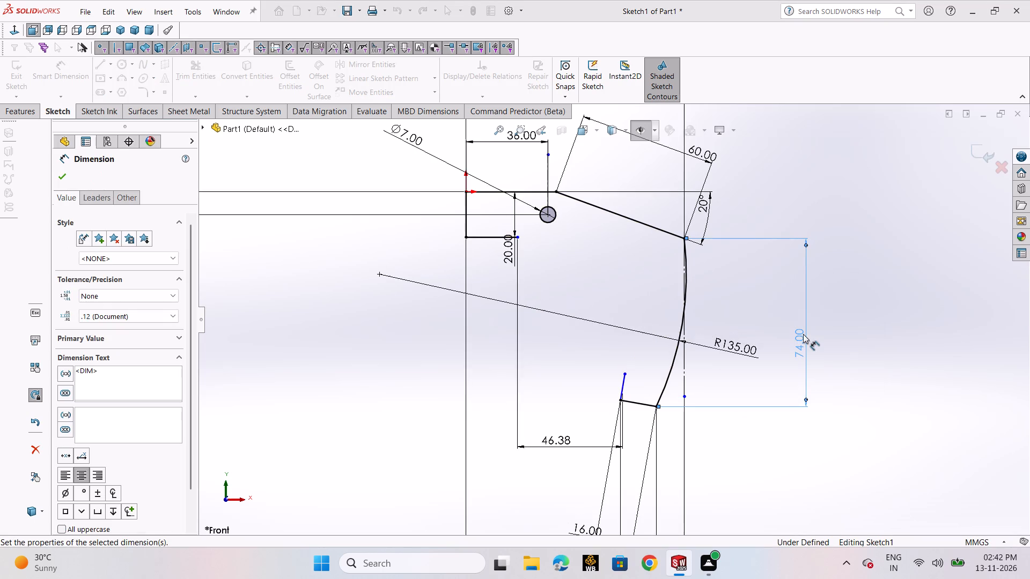
scroll(766, 278, up, 1)
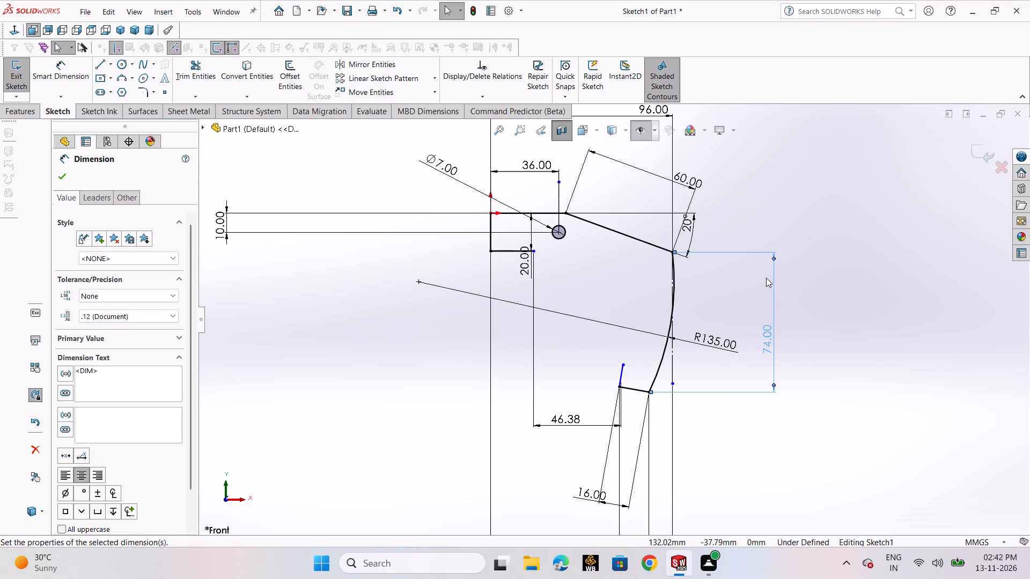
scroll(766, 278, up, 2)
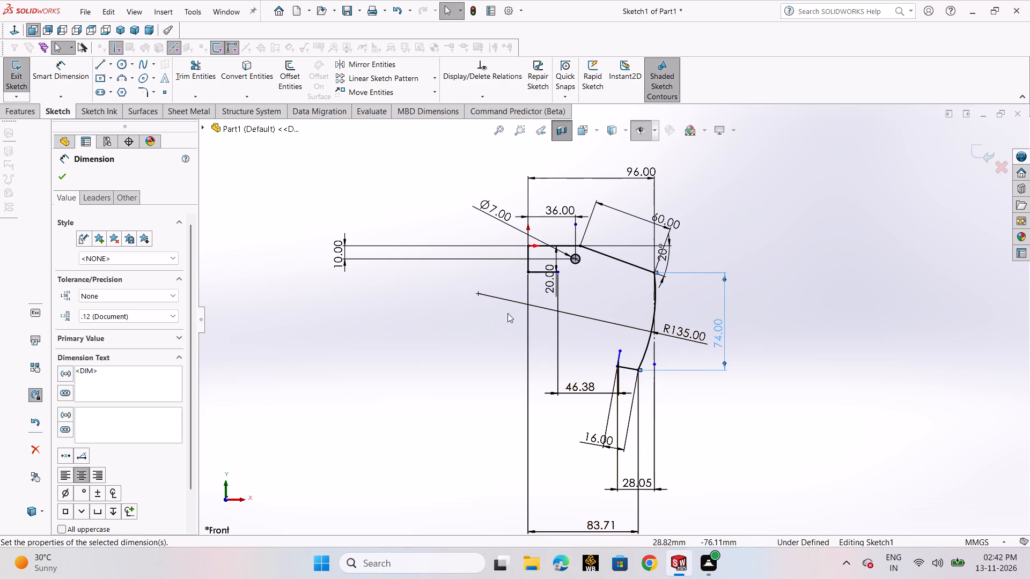
click(67, 173)
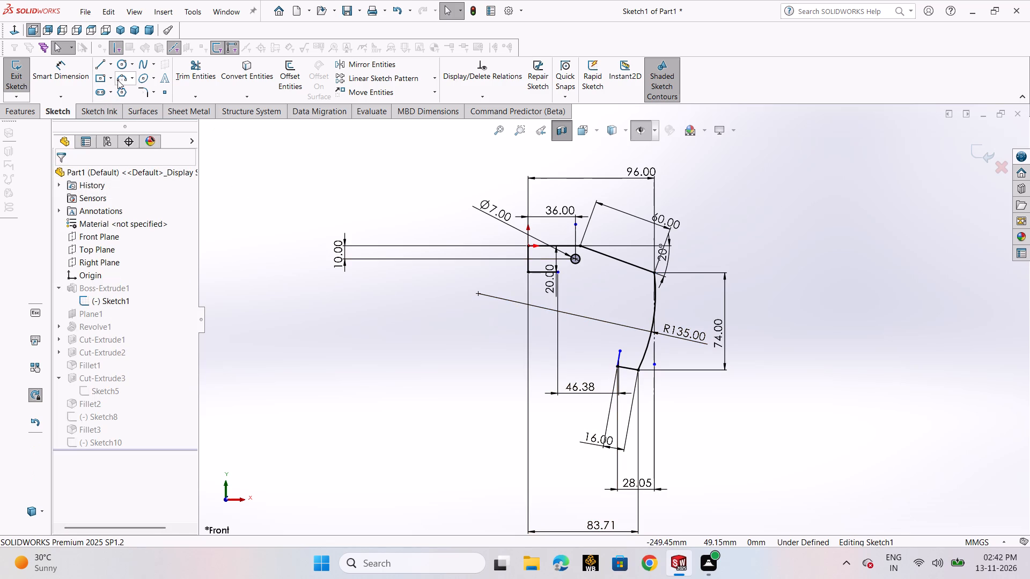
Draw a three-point arc of about 54 mm radius from the upper arm's bottom edge end to the short line at the arm's tip.
click(117, 80)
click(135, 118)
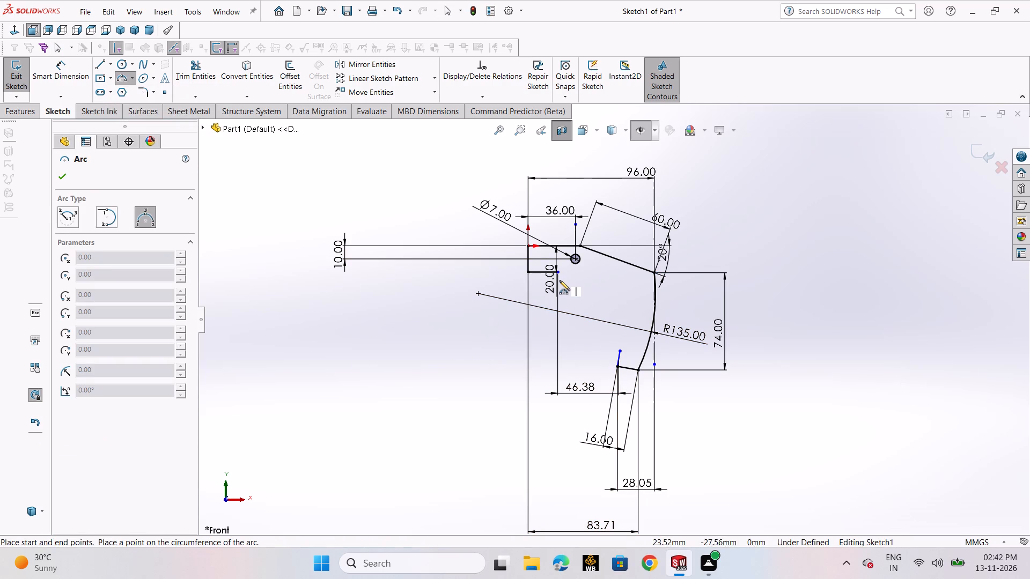
click(560, 273)
click(618, 350)
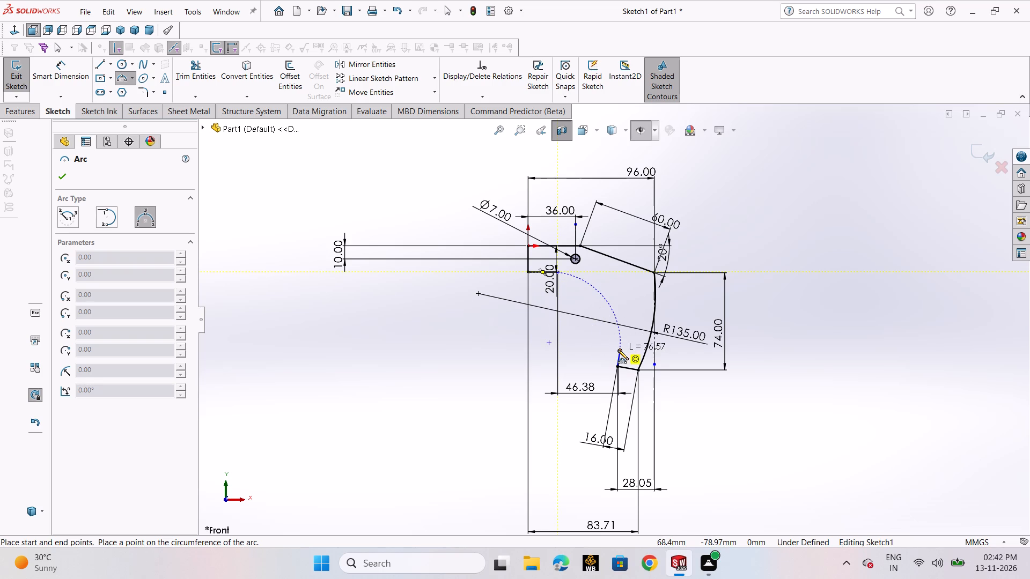
click(615, 312)
Dimension the new inner arc's radius, entering 48 mm, and exit the sketch.
click(79, 79)
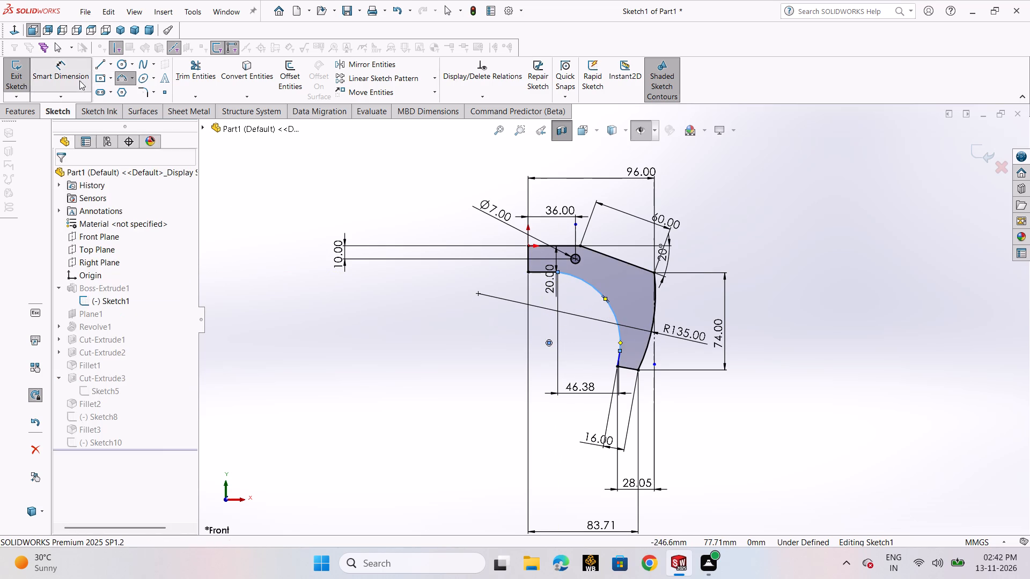
click(591, 288)
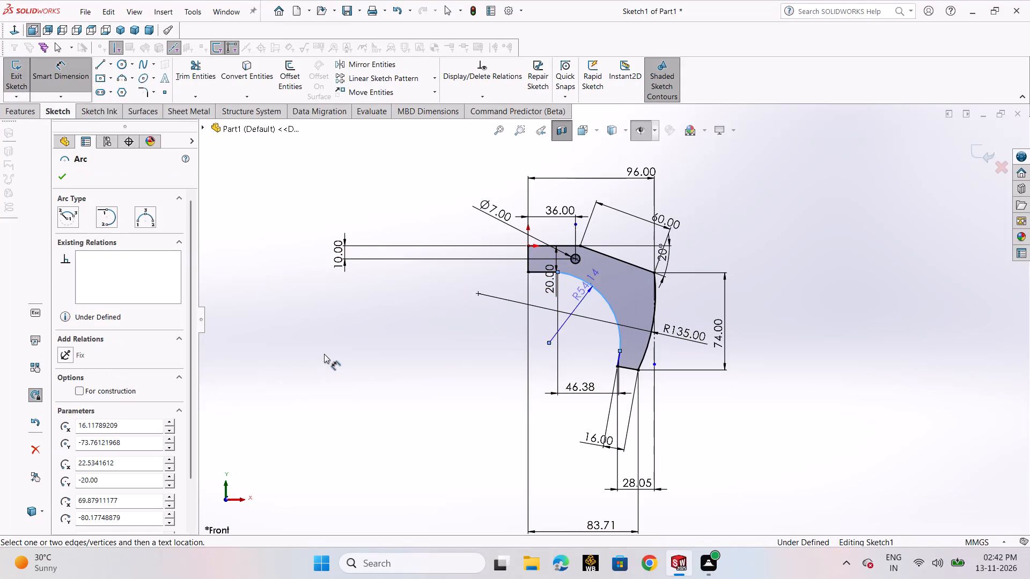
click(329, 355)
text(48)
key(Return)
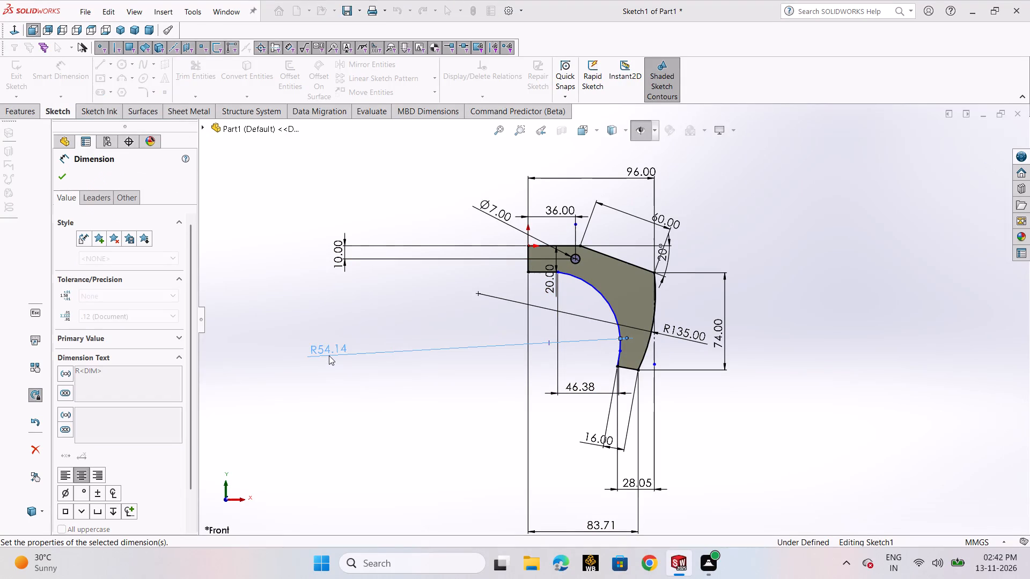
click(62, 174)
click(23, 73)
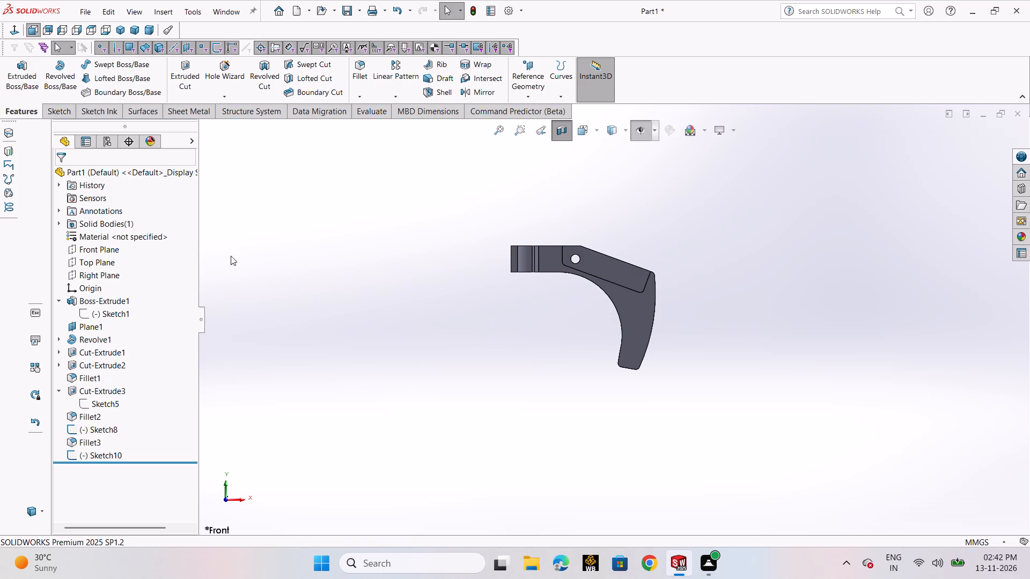
Sketch a line on Plane1 from the lower end edge's midpoint up through the arm, about 83 mm long at 80°, and exit the sketch.
click(92, 326)
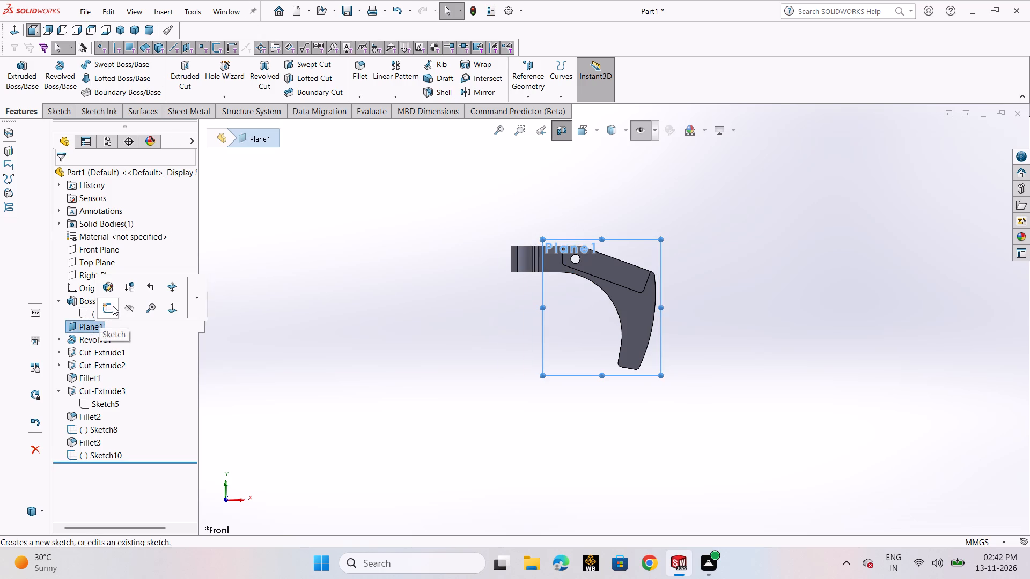
click(112, 307)
scroll(794, 384, up, 1)
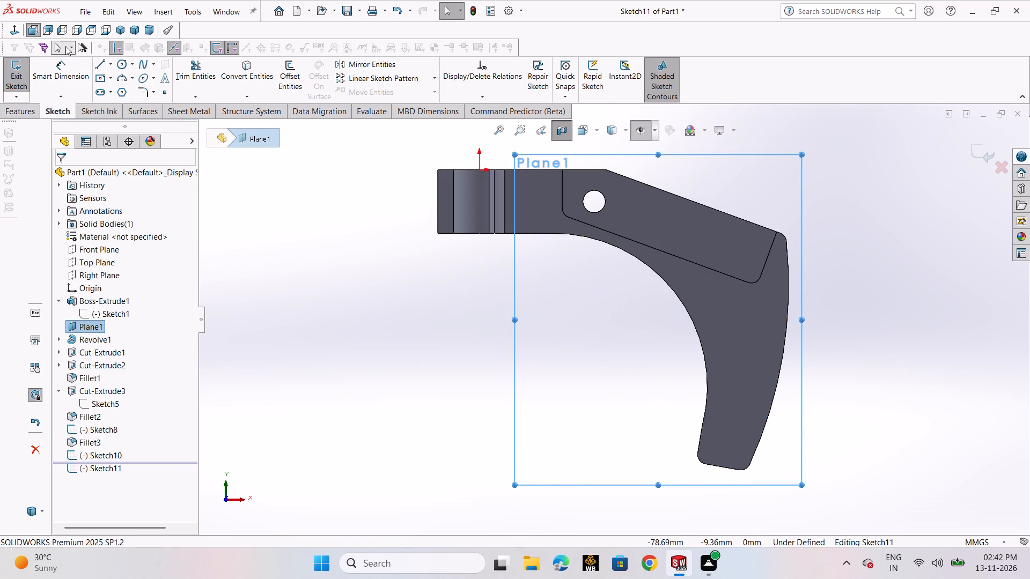
click(103, 66)
click(114, 80)
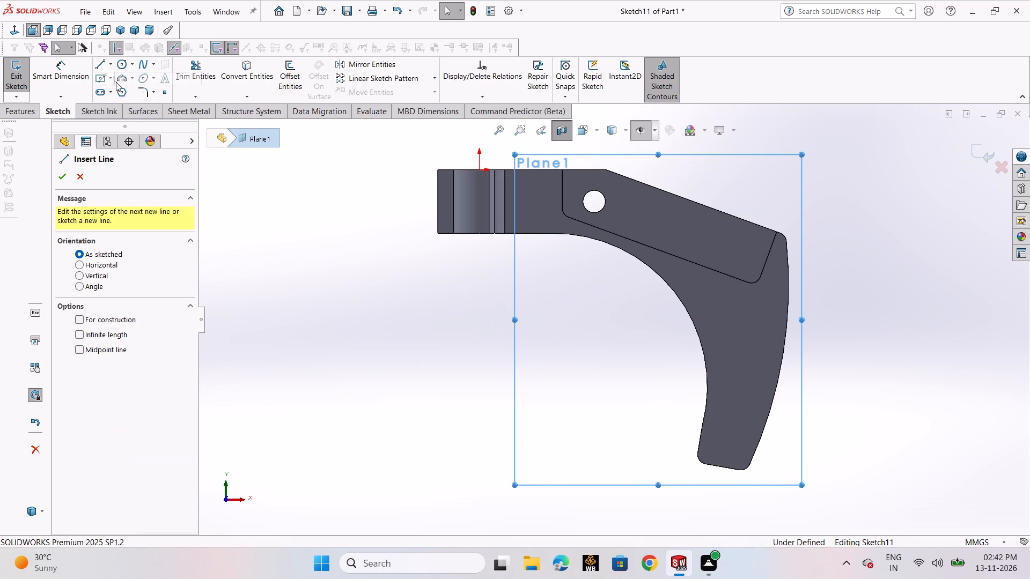
click(723, 467)
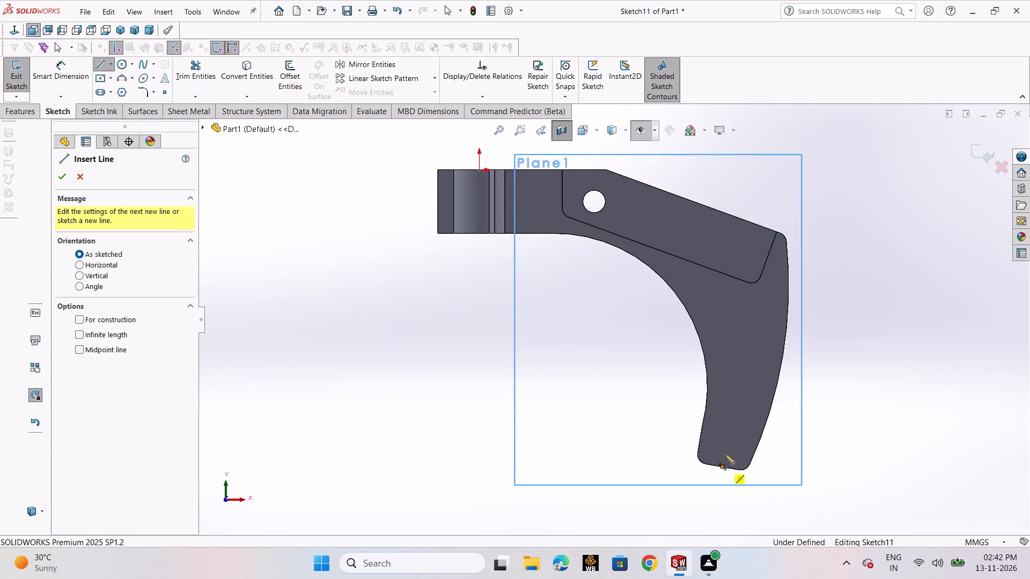
click(770, 205)
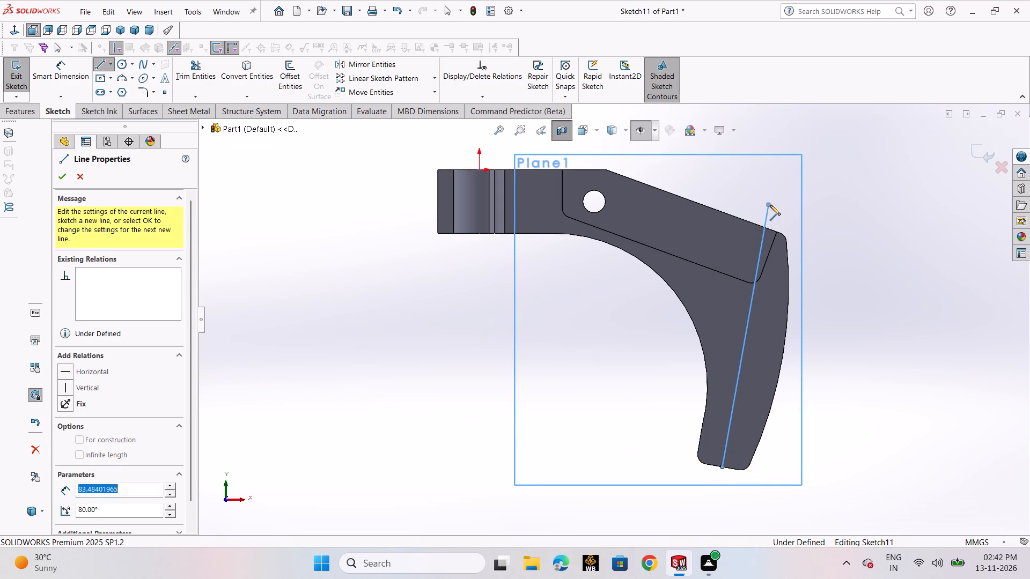
right_click(770, 205)
click(801, 215)
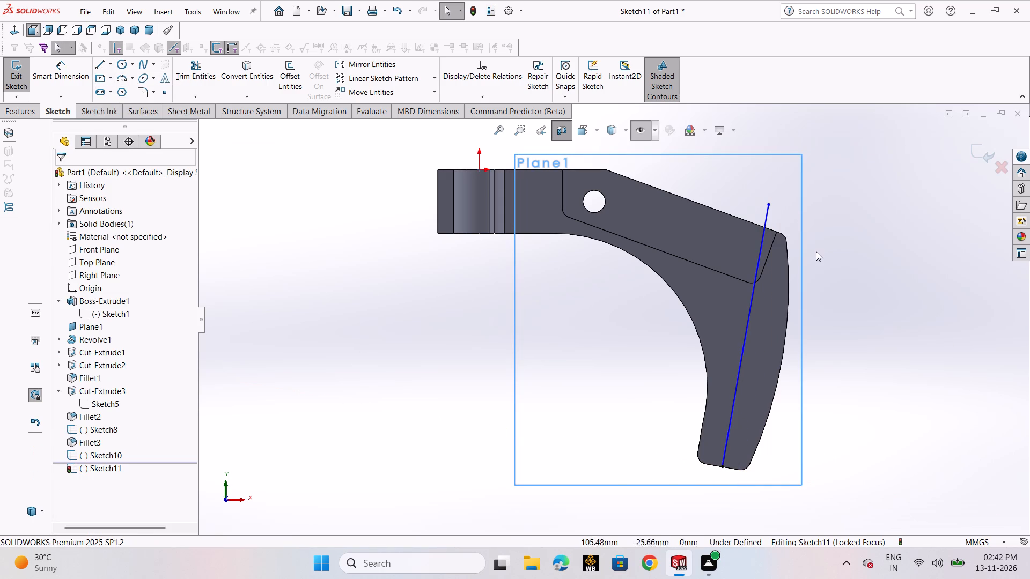
click(816, 251)
click(972, 152)
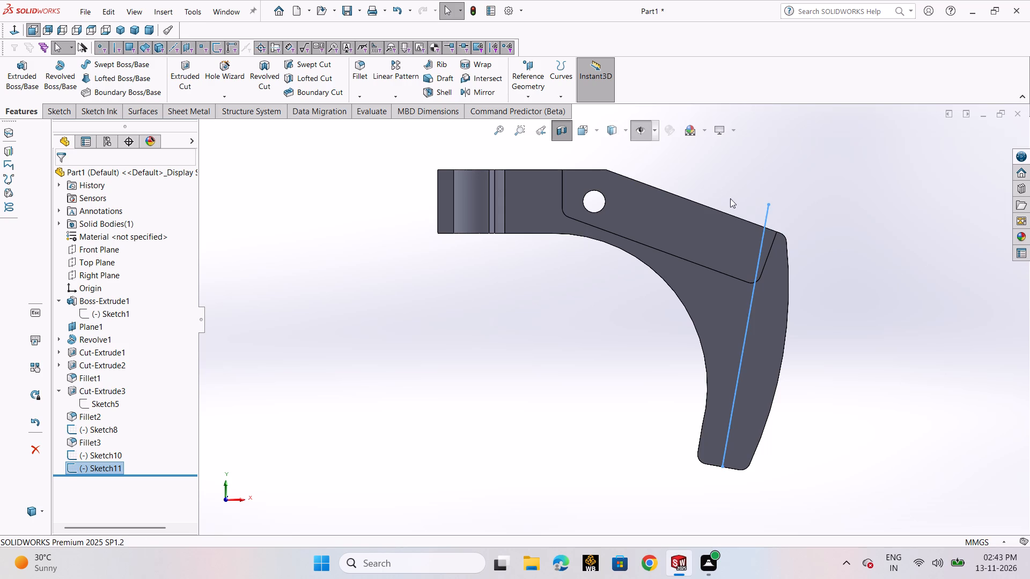
Turn on the display of hidden item types so the sketches and Plane1 show over the arm.
click(800, 225)
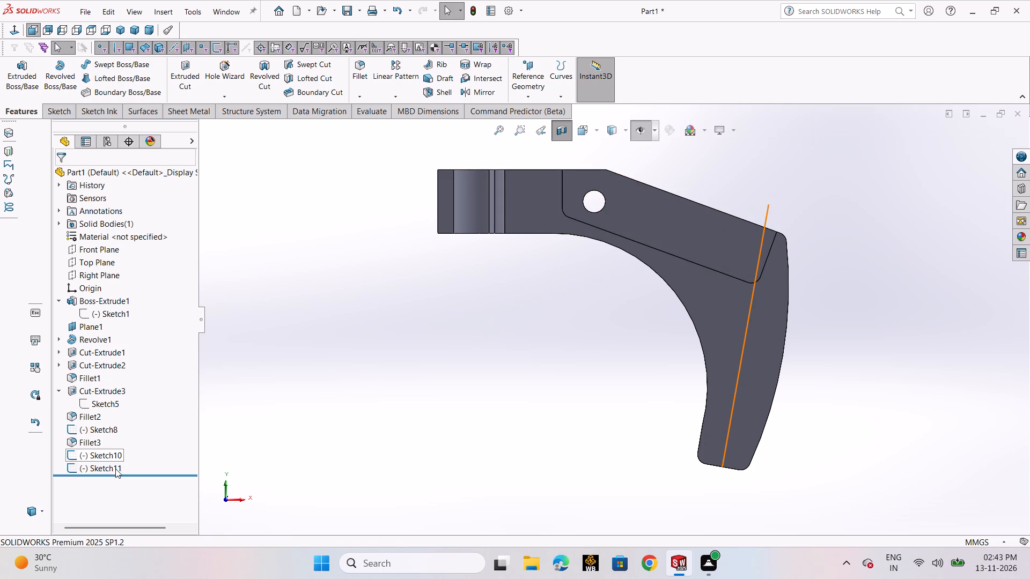
click(115, 469)
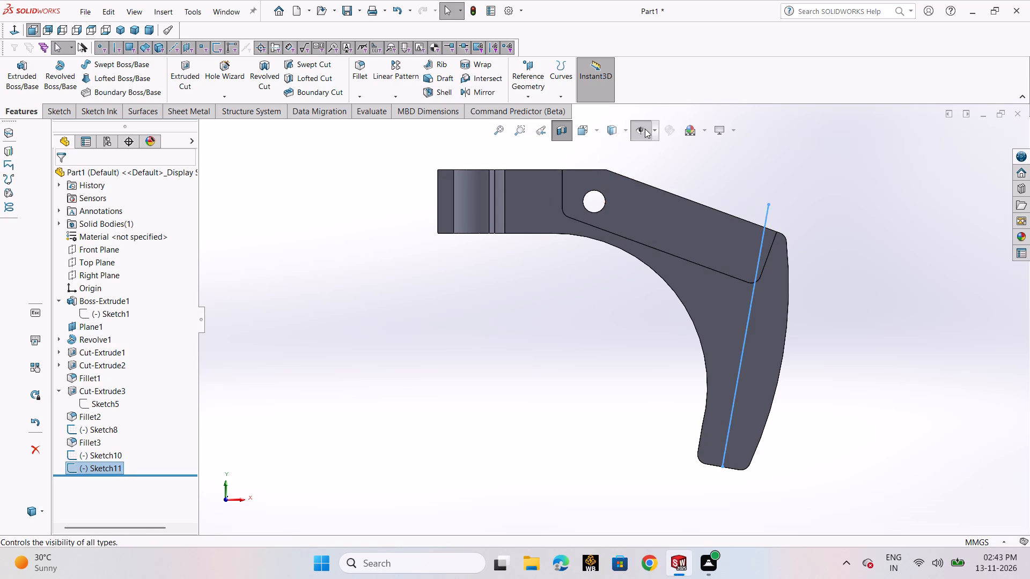
click(645, 129)
click(399, 354)
scroll(399, 354, up, 1)
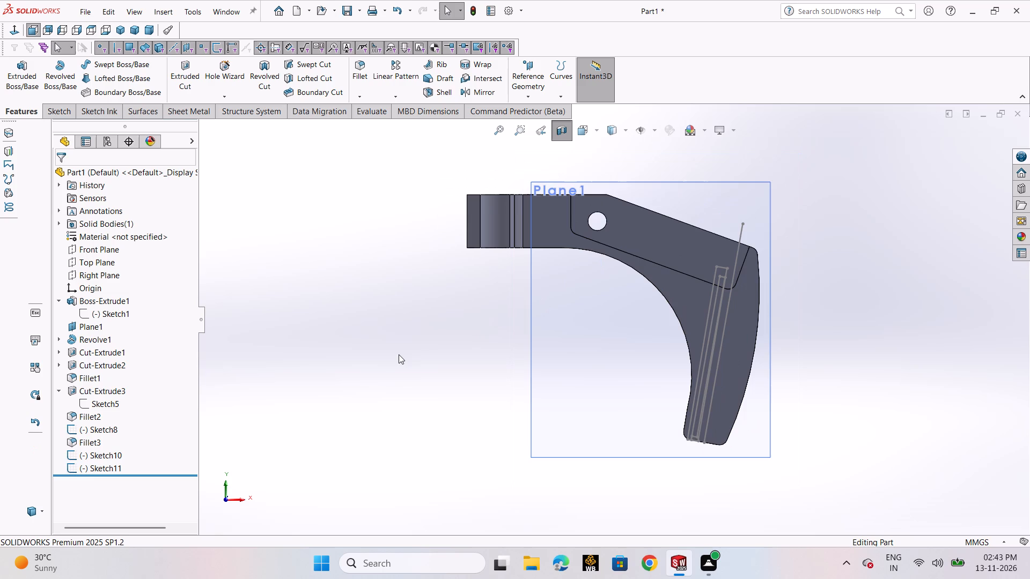
middle_drag(795, 374, 816, 337)
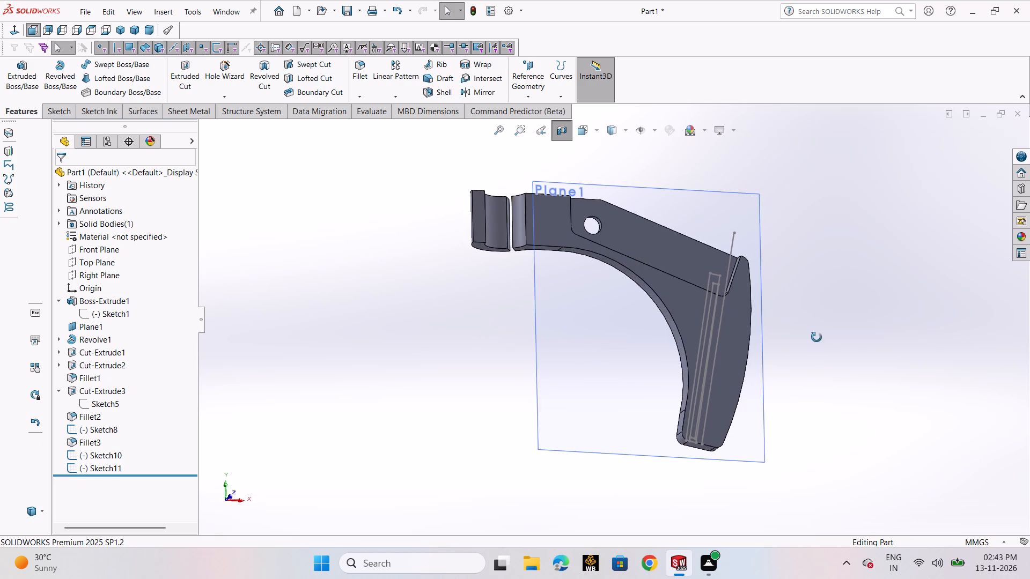
middle_drag(816, 337, 805, 386)
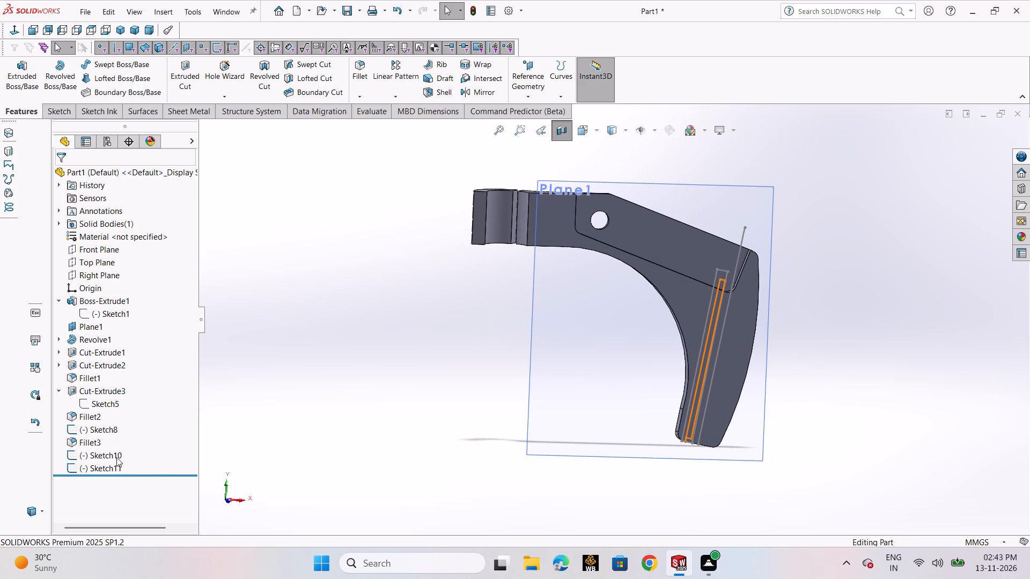
Delete Sketch10, the narrow strip profile on the lower arm.
click(116, 457)
right_click(116, 457)
click(180, 423)
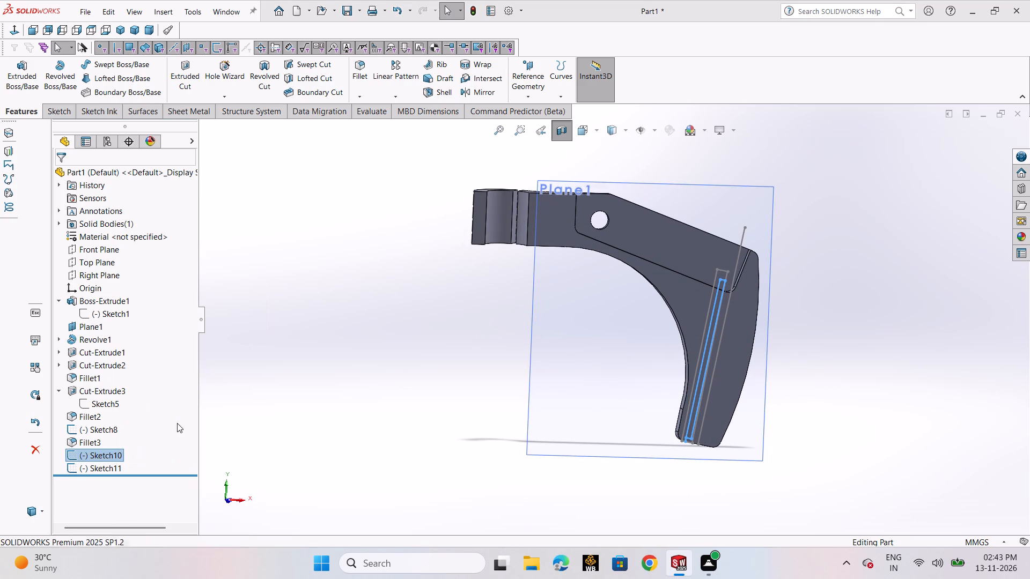
click(598, 207)
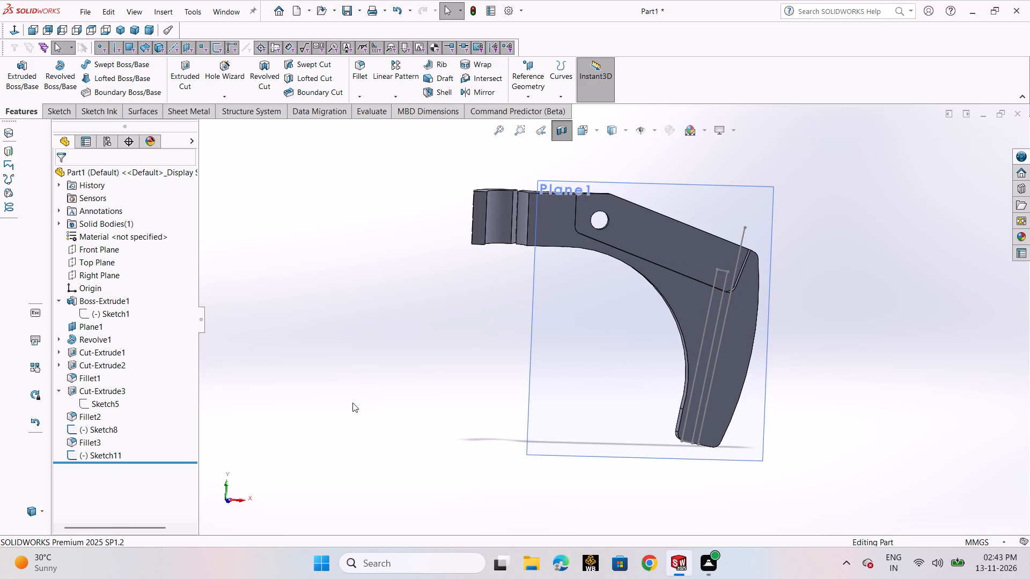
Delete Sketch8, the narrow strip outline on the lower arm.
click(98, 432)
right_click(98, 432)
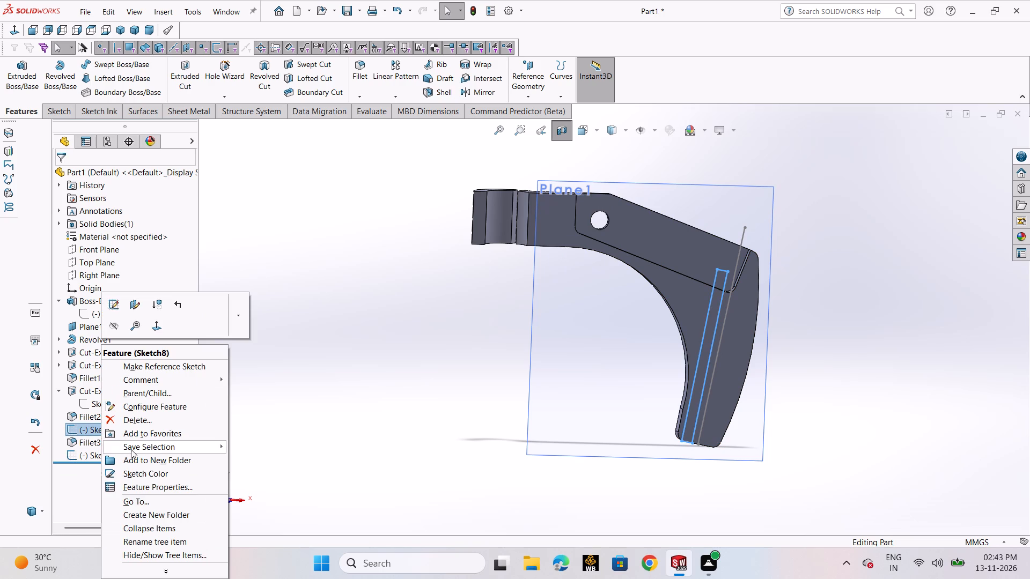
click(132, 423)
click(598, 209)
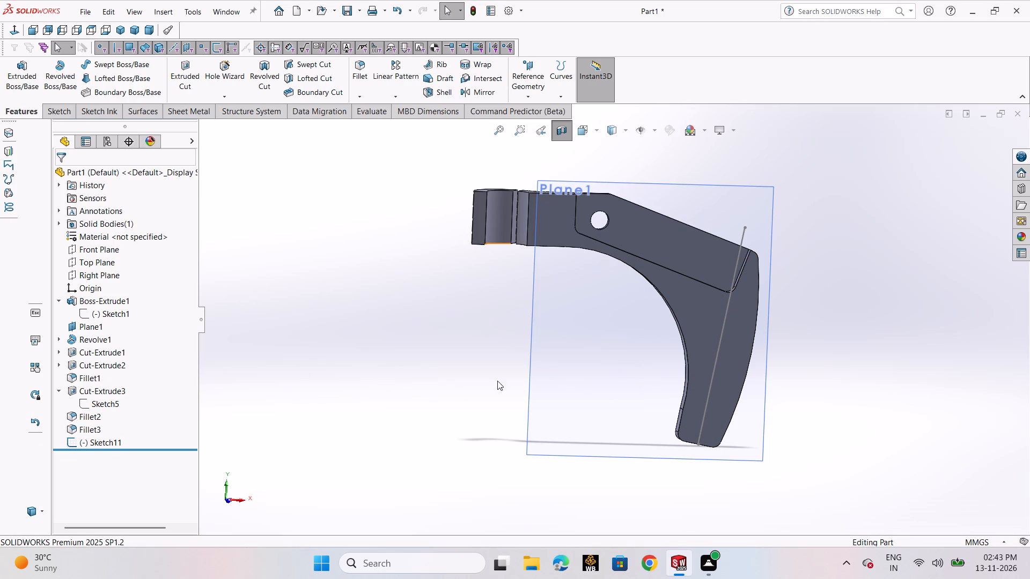
Open Boss-Extrude1's Sketch1 and examine the dimensions of the arm profile.
click(100, 313)
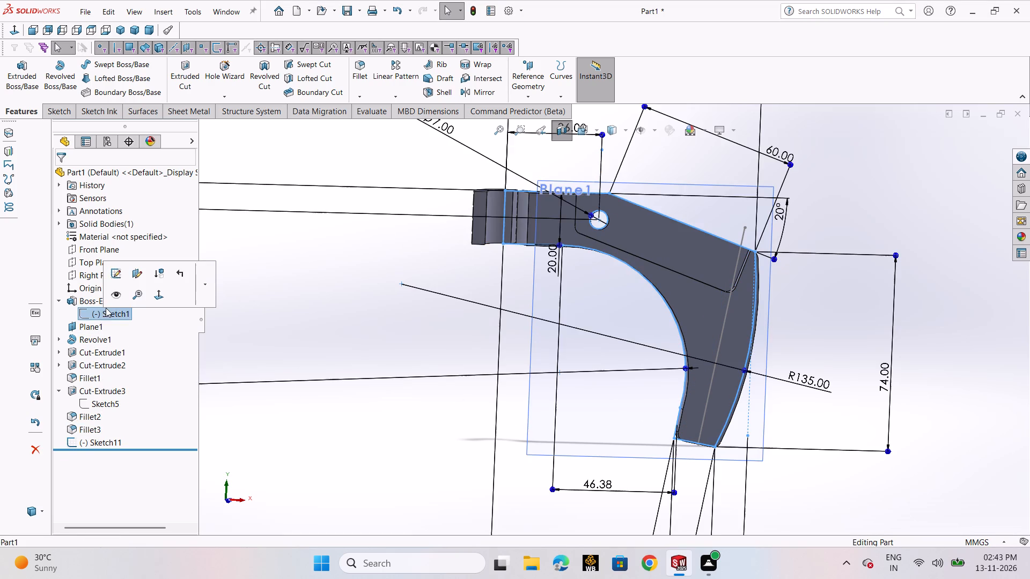
click(118, 279)
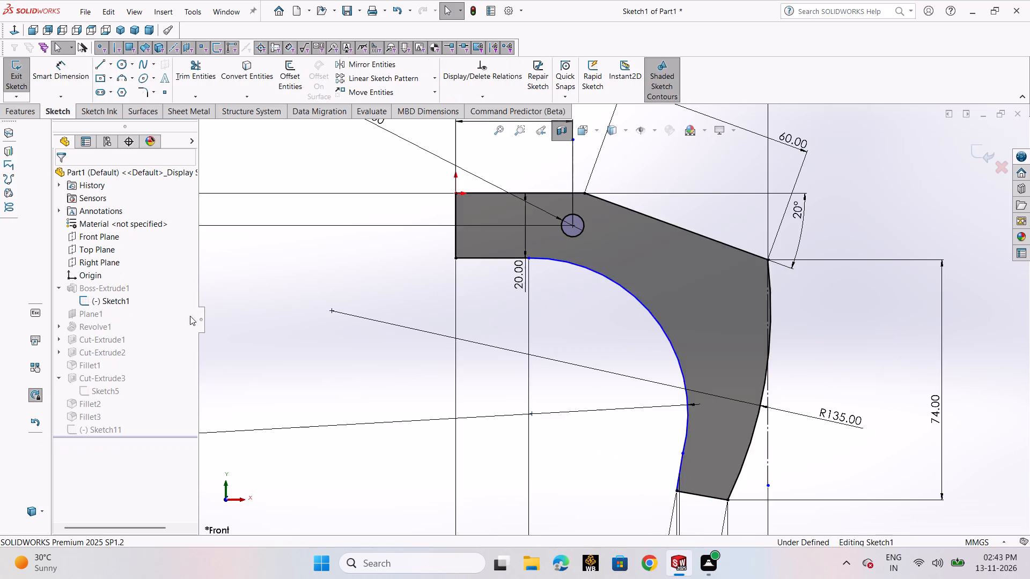
scroll(737, 365, up, 4)
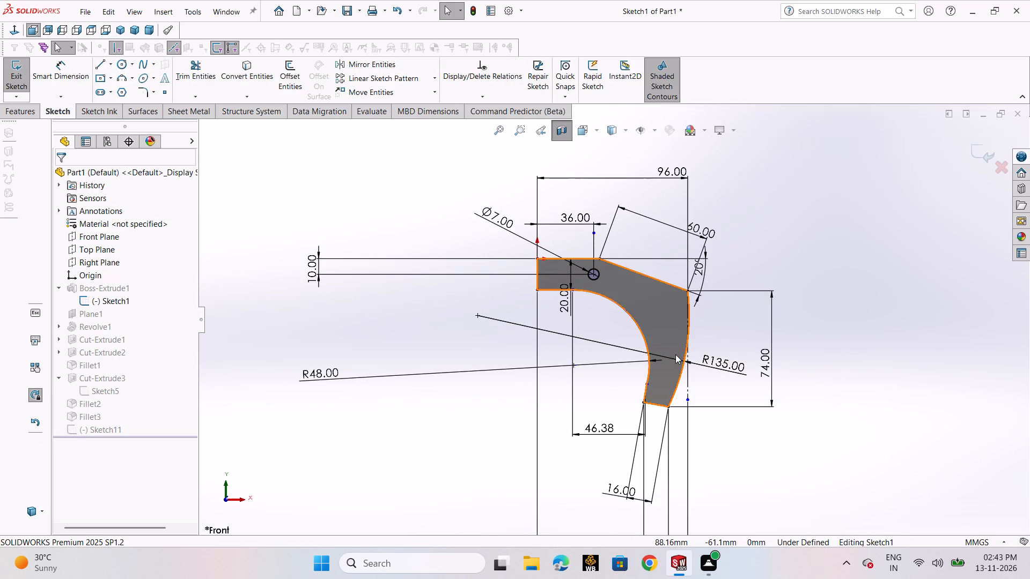
scroll(675, 354, up, 1)
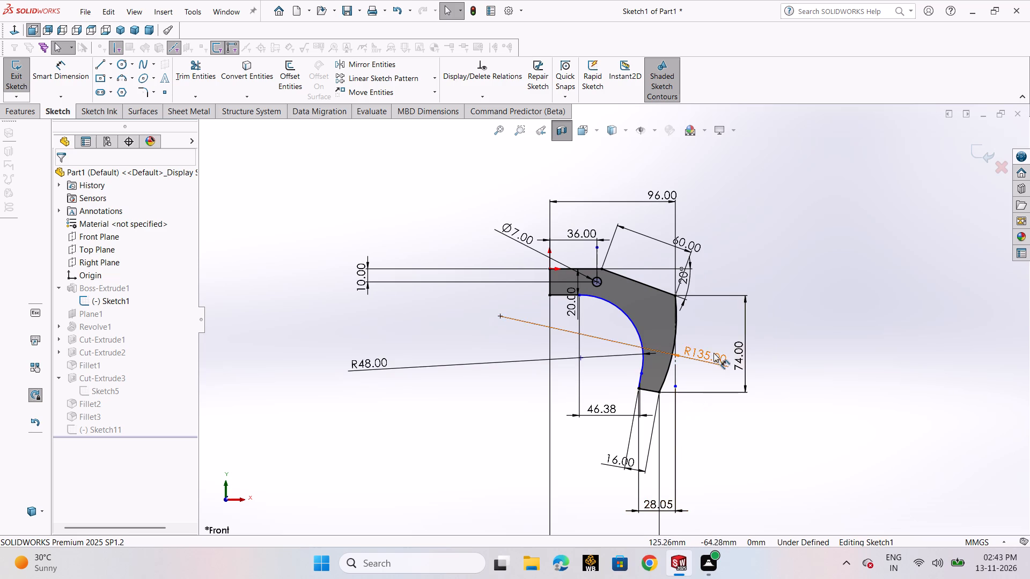
scroll(698, 364, up, 1)
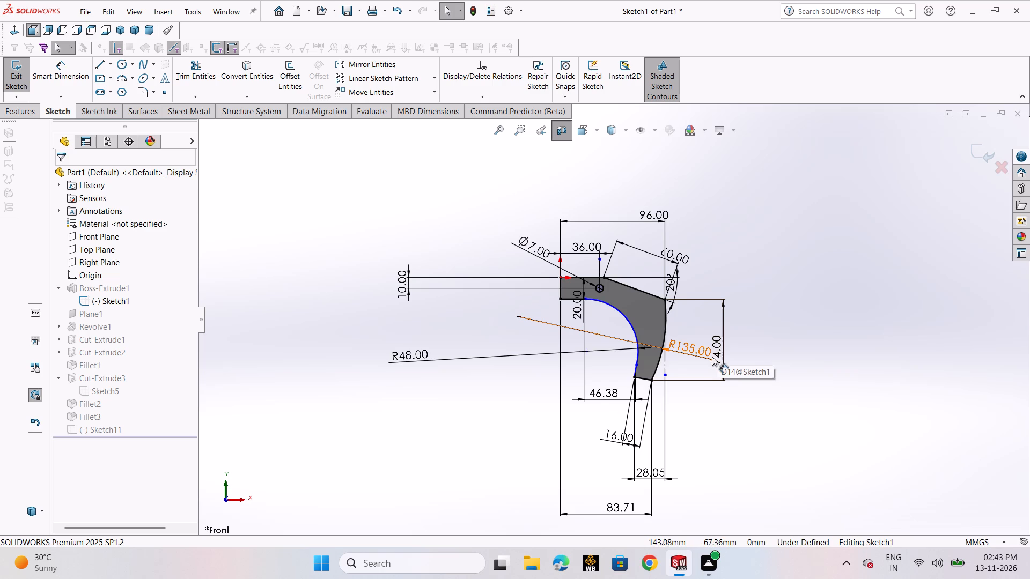
Undo the edits back through Sketch11, Sketch10, Fillet3 and the arm profile changes, as far as the single slanted line in Sketch8.
key(ctrl+z)
key(ctrl+z)
key(ctrl+z)
key(ctrl+z)
key(ctrl+z)
key(ctrl+z)
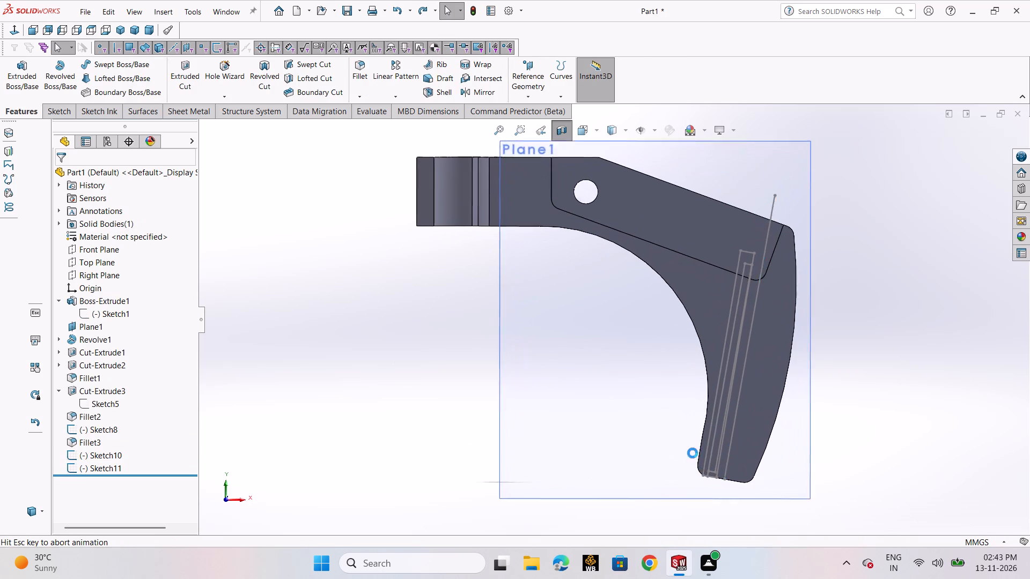
key(ctrl+z)
key(ctrl+z)
key(ctrl+z)
key(ctrl+z)
key(ctrl+z)
key(ctrl+z)
key(ctrl+z)
key(ctrl+z)
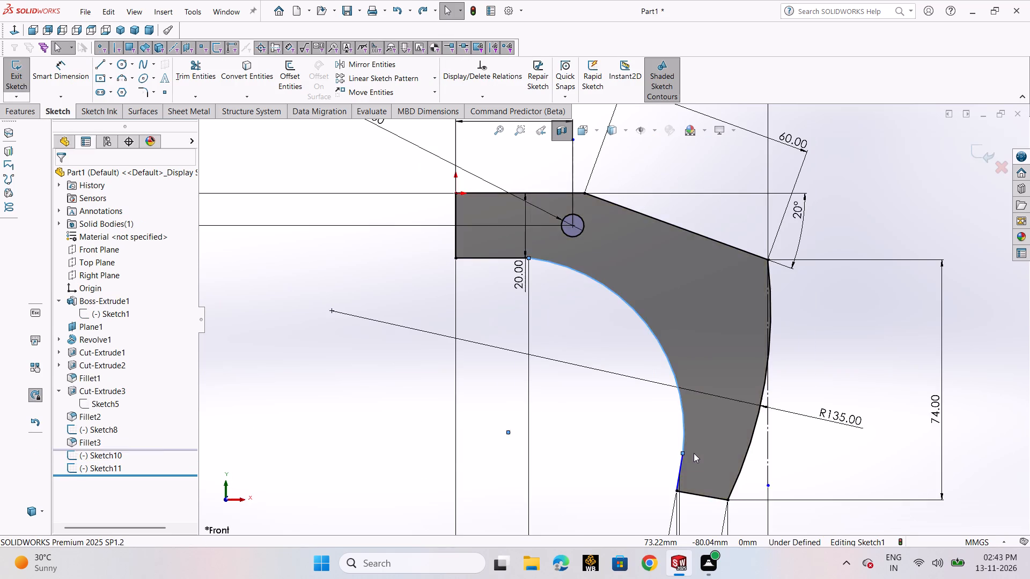
key(ctrl+z)
key(ctrl+z)
key(ctrl+z)
key(ctrl+z)
key(ctrl+z)
key(ctrl+z)
key(ctrl+z)
key(ctrl+z)
key(ctrl+z)
key(ctrl+z)
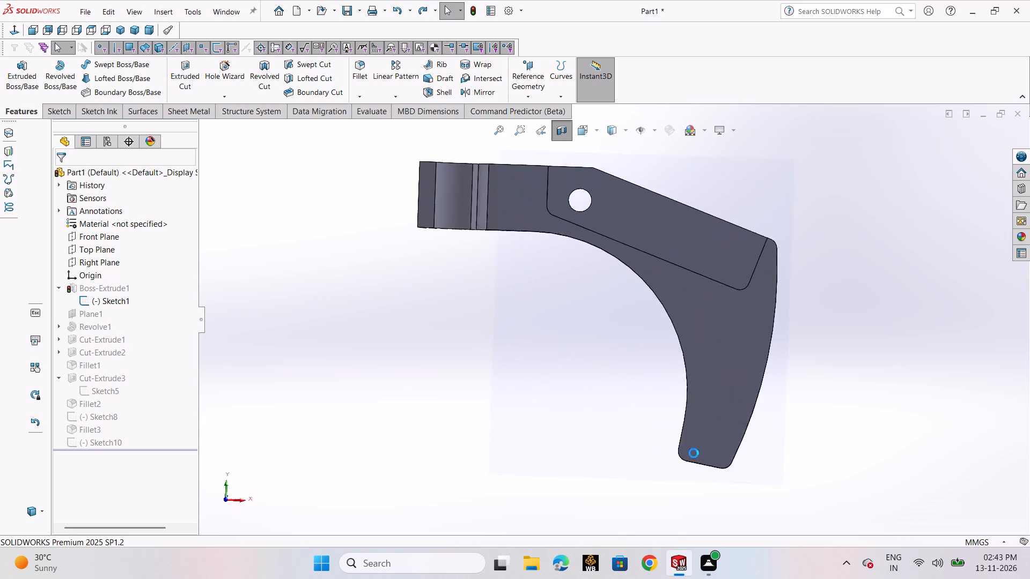
key(ctrl+z)
key(ctrl+z)
key(ctrl+z)
key(ctrl+z)
key(ctrl+z)
key(ctrl+z)
key(ctrl+z)
key(ctrl+z)
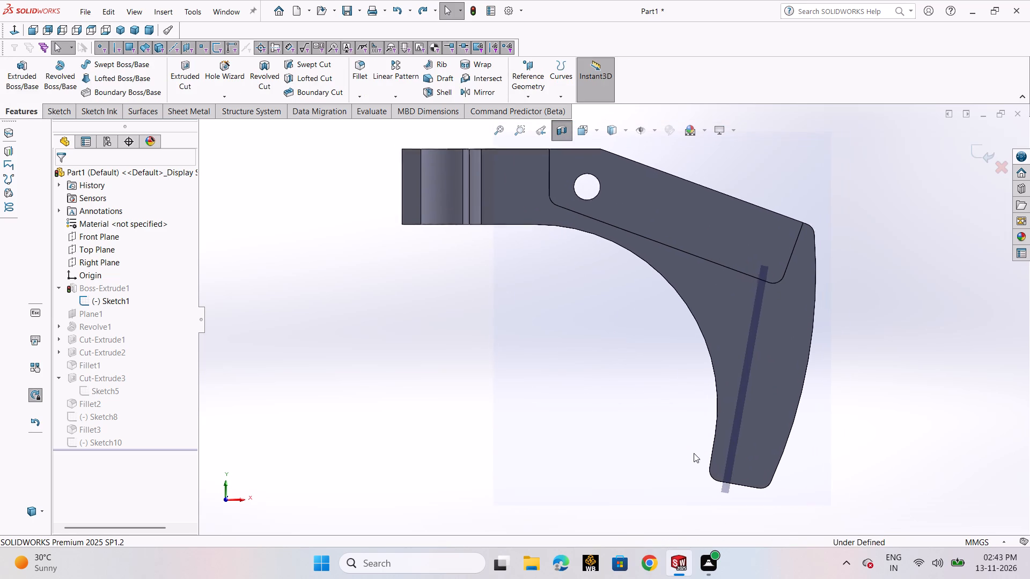
key(ctrl+z)
key(ctrl+z)
key(ctrl+z)
key(ctrl+z)
key(ctrl+z)
key(ctrl+z)
key(ctrl+z)
key(ctrl+z)
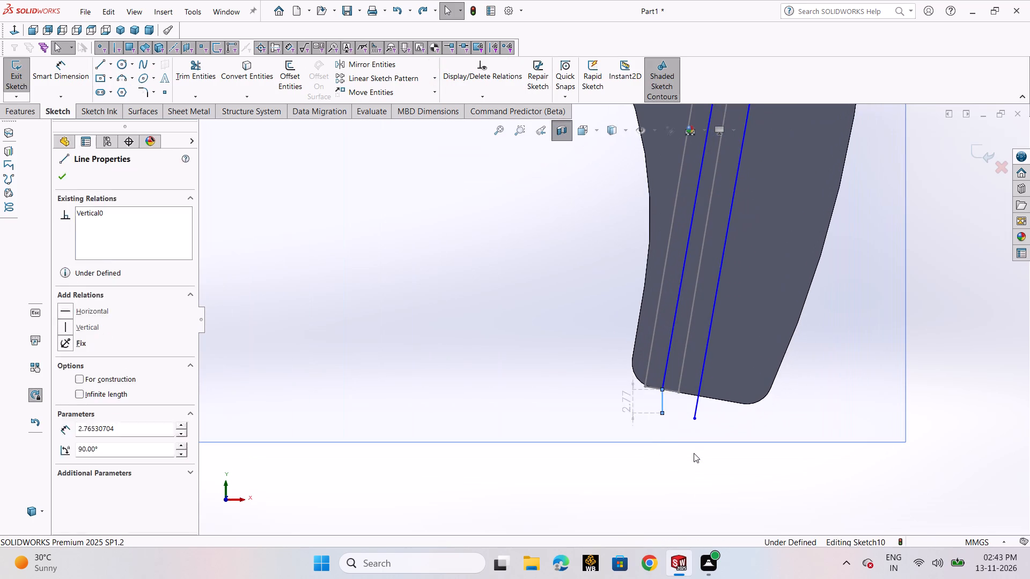
key(ctrl+z)
key(ctrl+z)
key(ctrl+z)
key(ctrl+z)
key(ctrl+z)
key(ctrl+z)
key(ctrl+z)
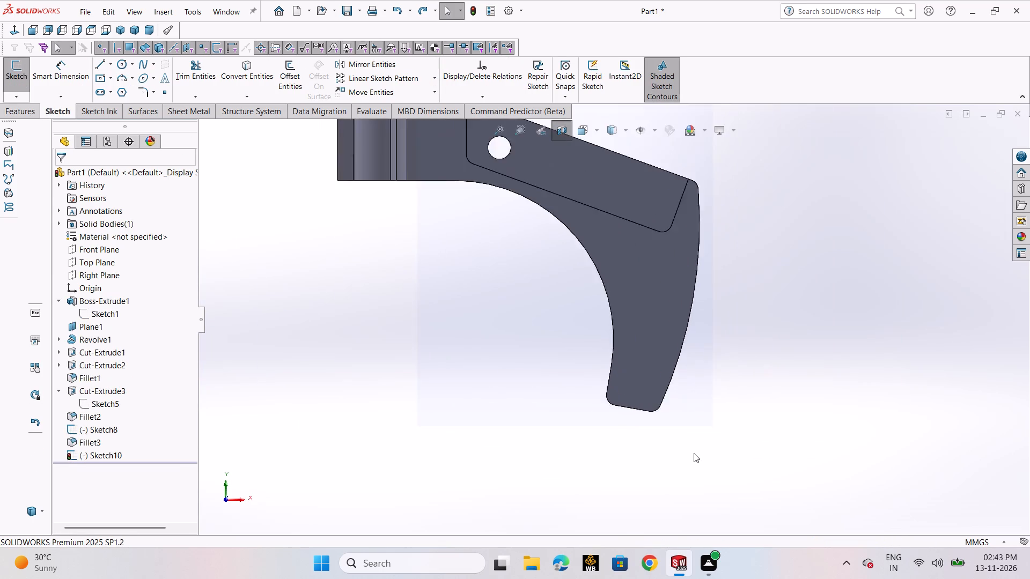
key(ctrl+z)
key(ctrl+z)
key(ctrl+z)
key(ctrl+z)
key(ctrl+z)
key(ctrl+z)
key(ctrl+z)
key(ctrl+z)
key(ctrl+z)
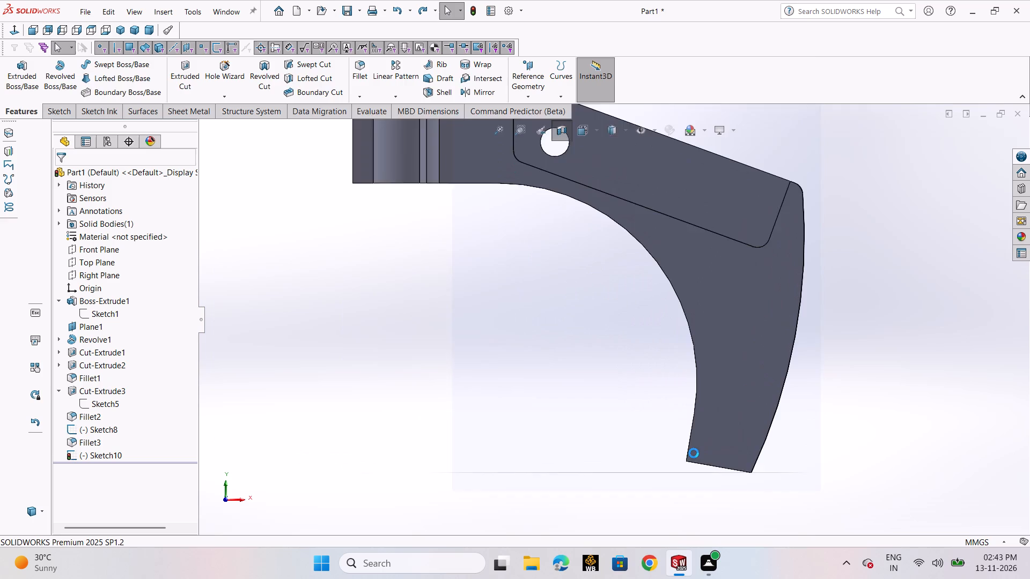
key(ctrl+z)
key(ctrl+z)
key(ctrl+z)
key(ctrl+z)
key(ctrl+z)
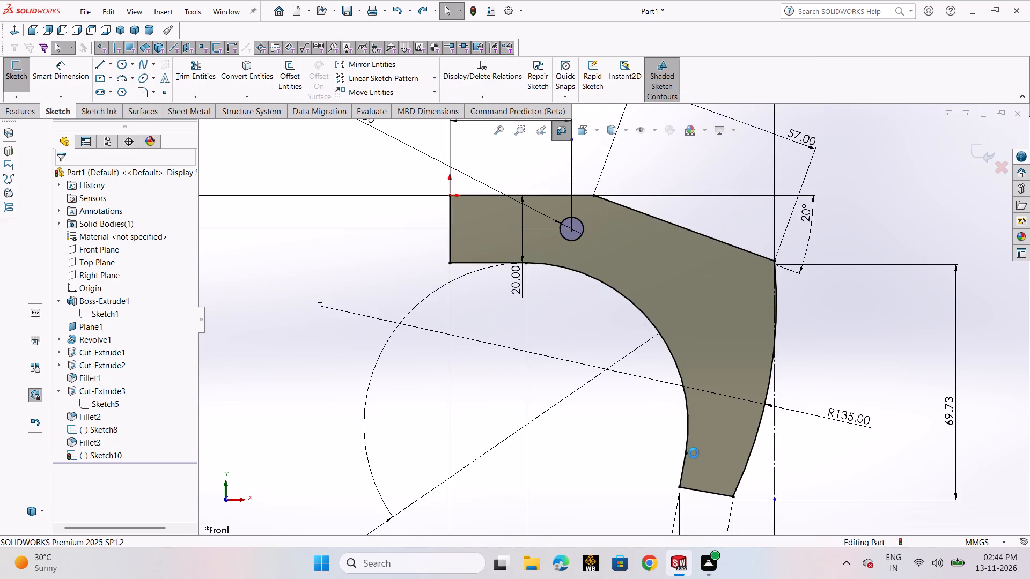
key(ctrl+z)
key(ctrl+z)
key(ctrl+z)
key(ctrl+z)
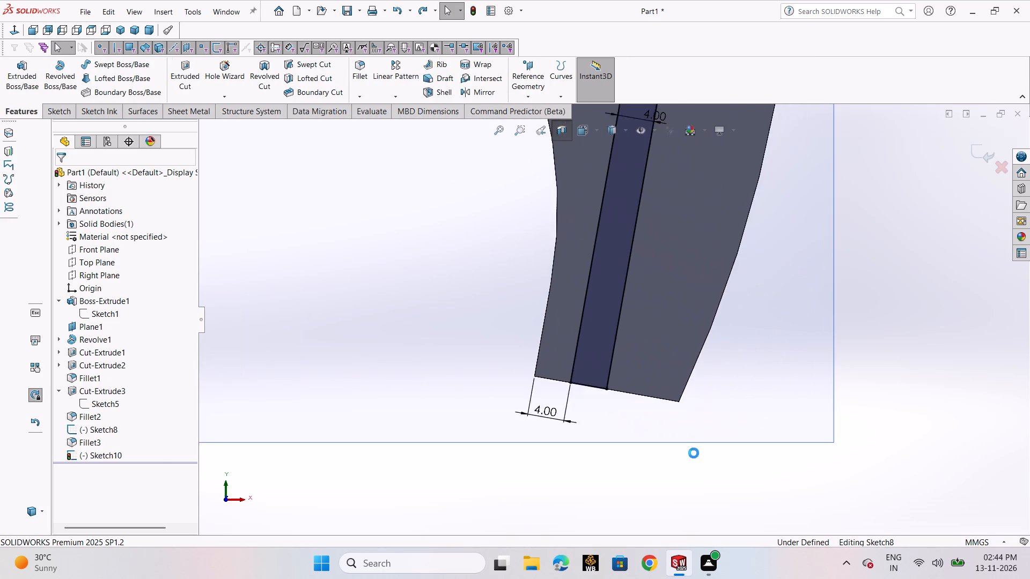
key(ctrl+z)
key(ctrl+z)
key(ctrl+z)
key(ctrl+z)
key(ctrl+z)
key(ctrl+z)
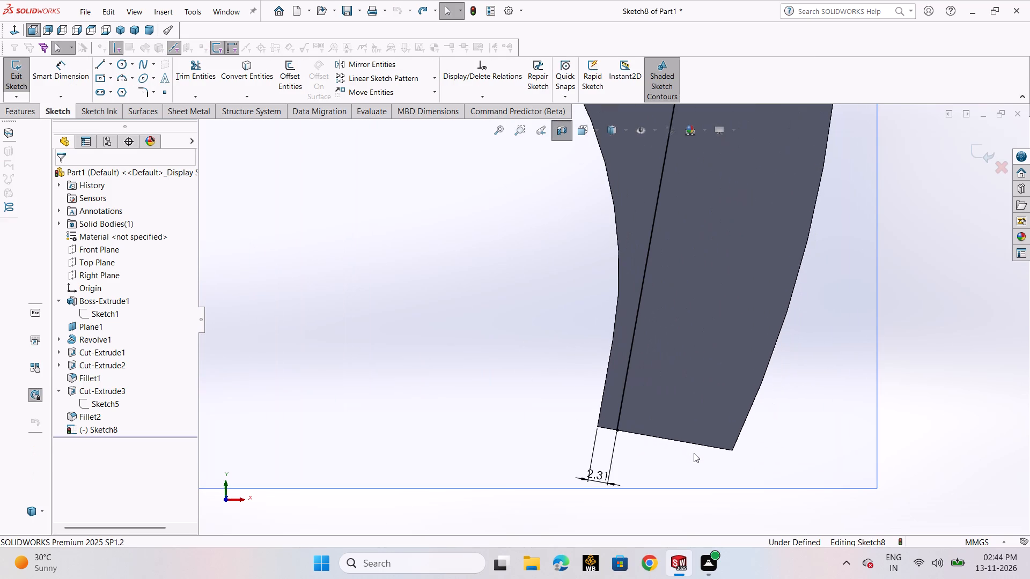
Exit Sketch8 and delete everything from Plane1 through Sketch8 with all dependent items, keeping Boss-Extrude1.
scroll(628, 380, up, 7)
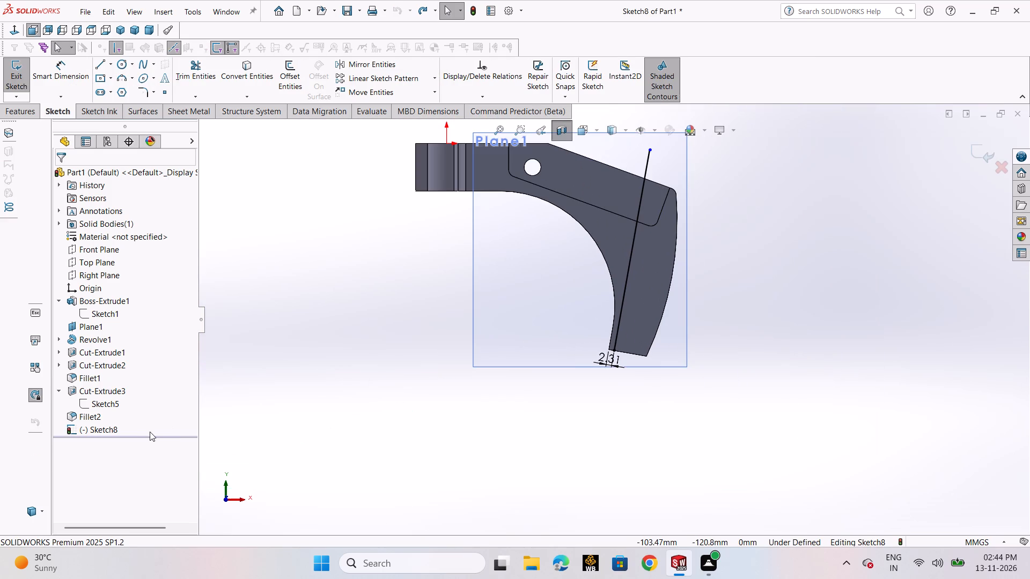
drag(150, 432, 68, 324)
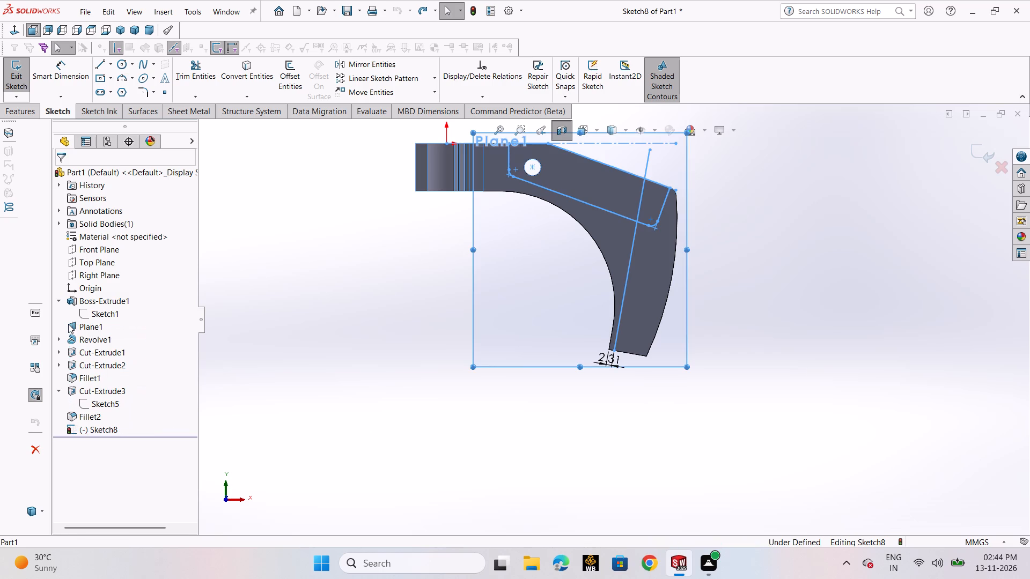
click(986, 152)
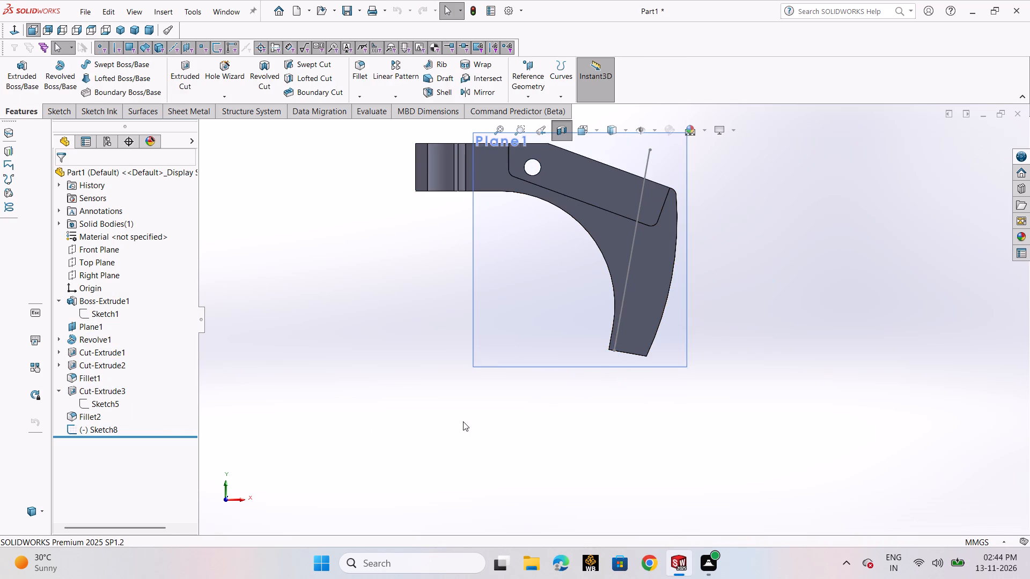
drag(158, 433, 89, 325)
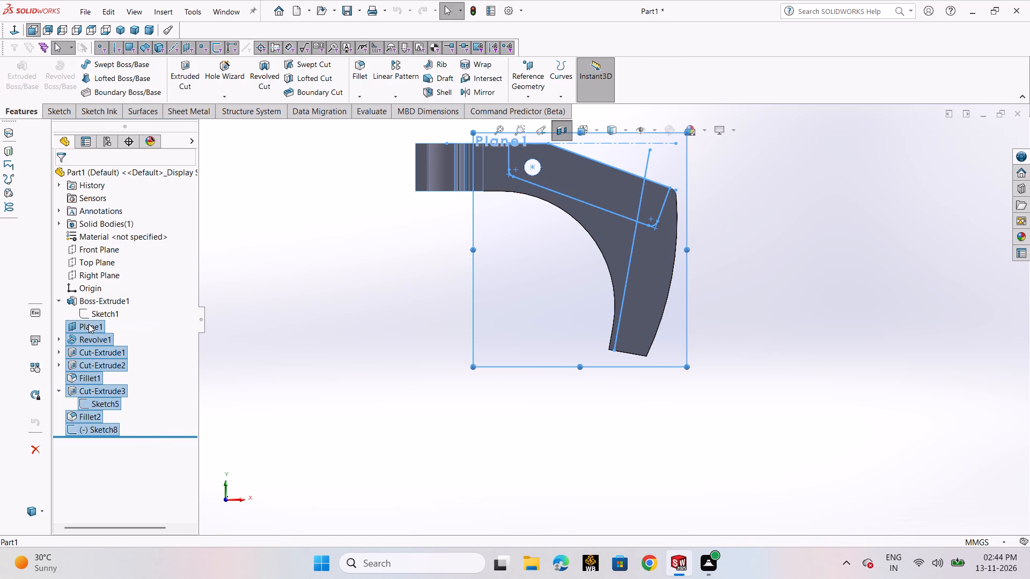
key(Delete)
key(Return)
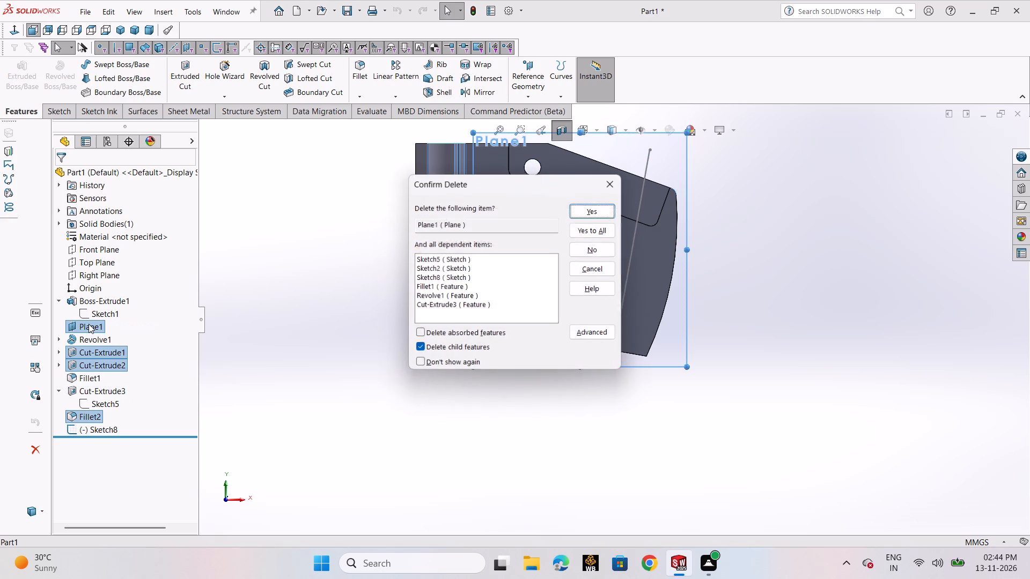
click(605, 230)
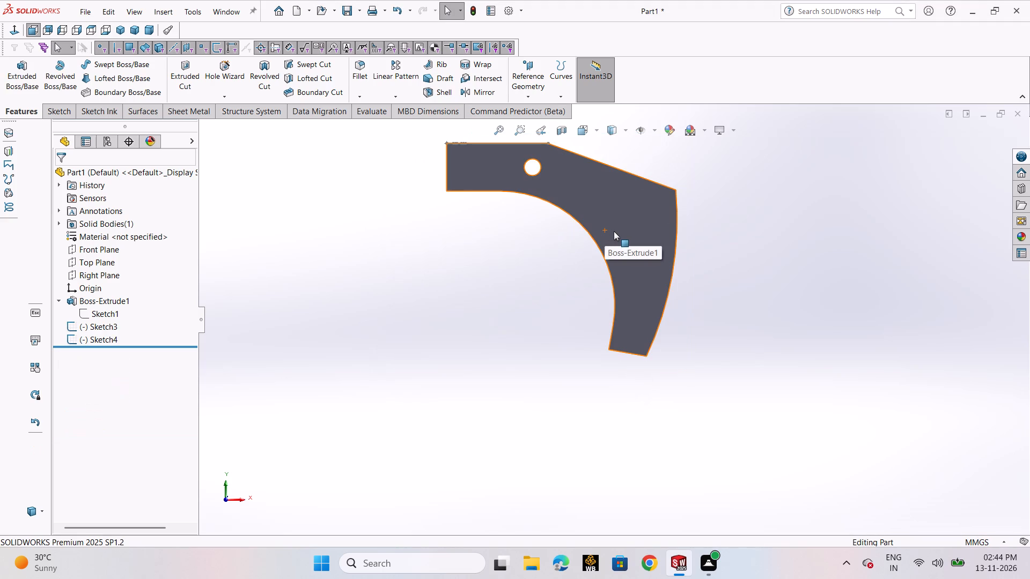
Open Sketch1, the arm profile of Boss-Extrude1, for editing.
scroll(656, 264, down, 3)
scroll(670, 266, up, 4)
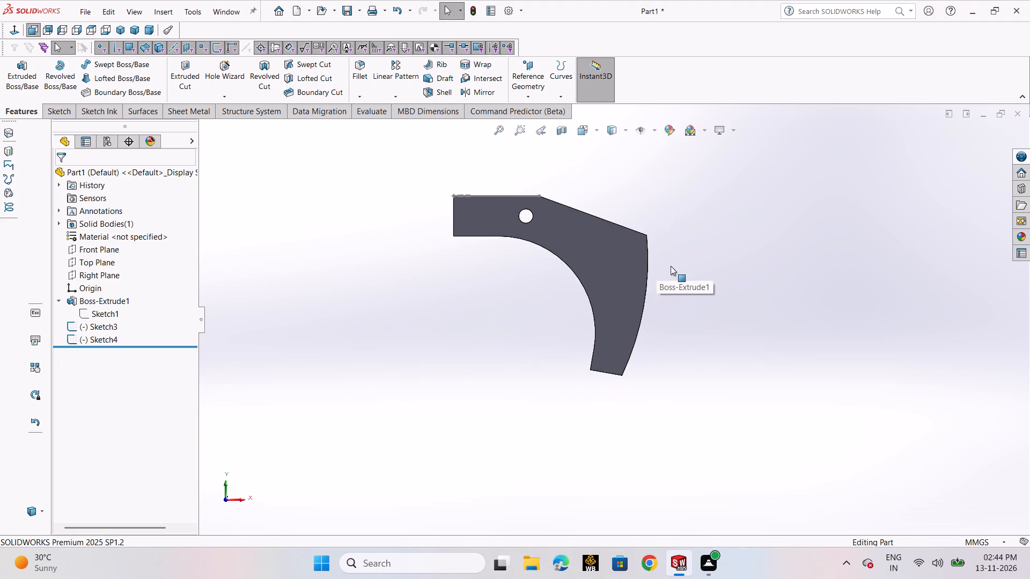
scroll(686, 256, up, 3)
scroll(686, 256, down, 1)
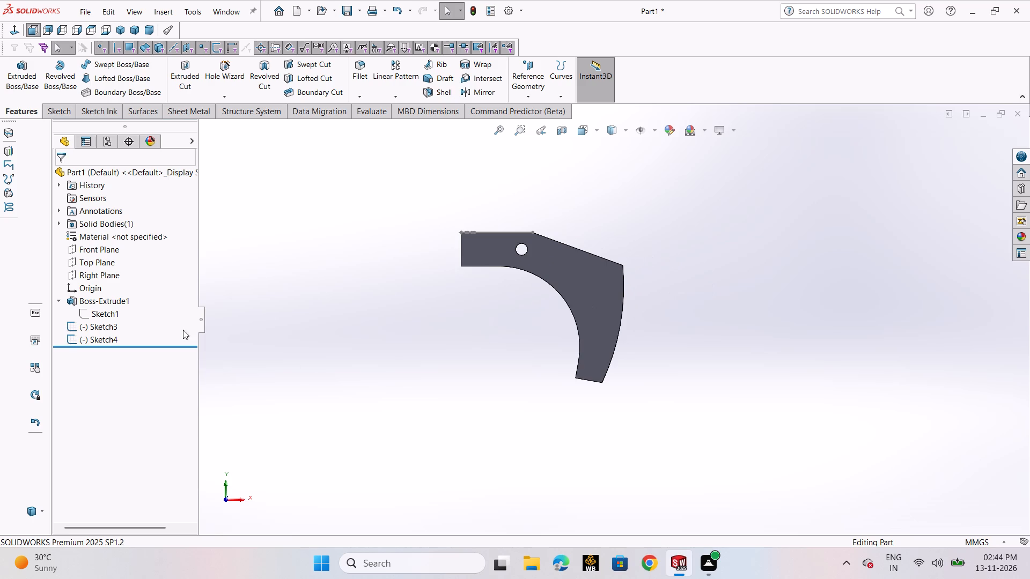
click(97, 311)
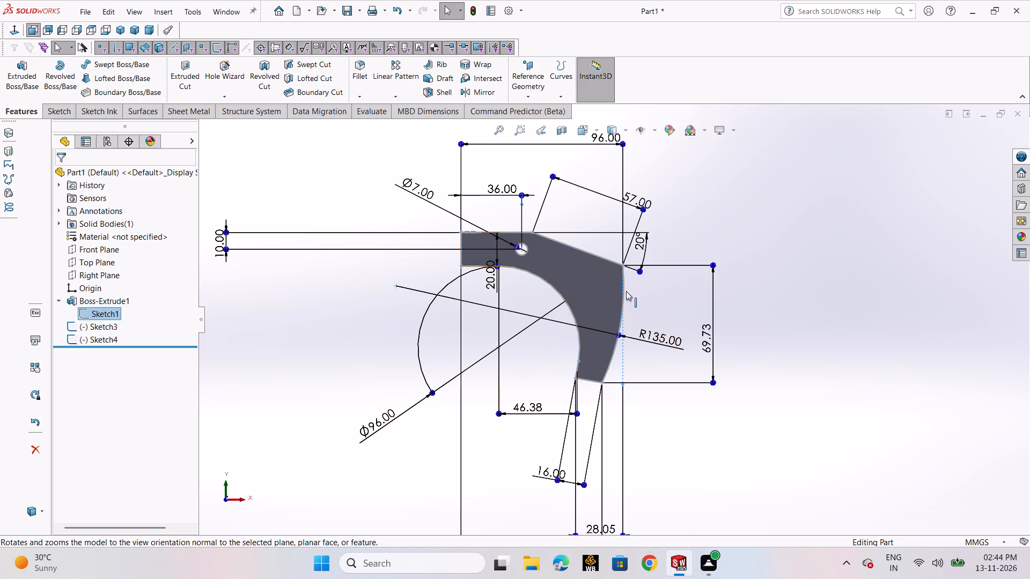
click(105, 311)
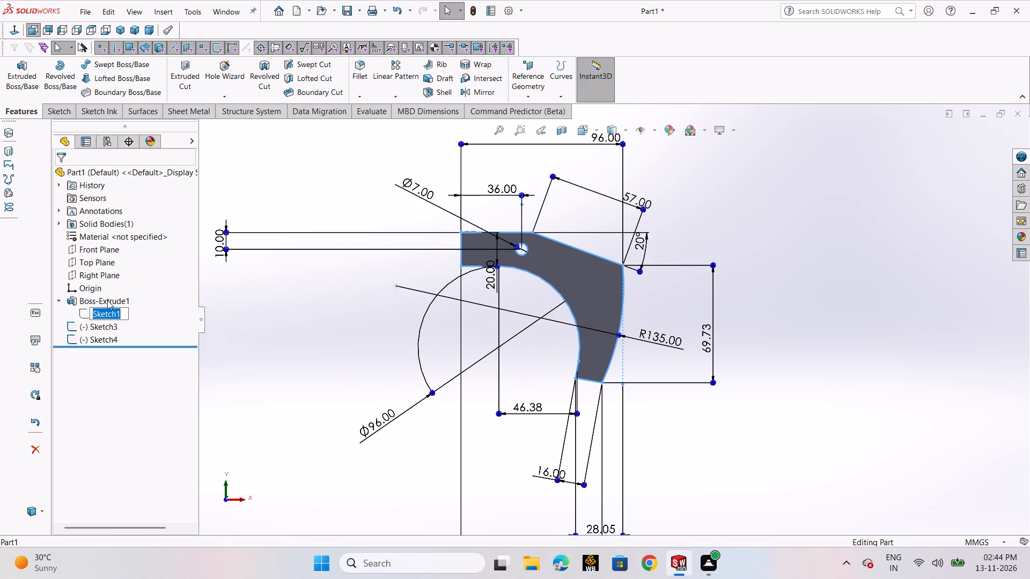
click(160, 323)
click(105, 315)
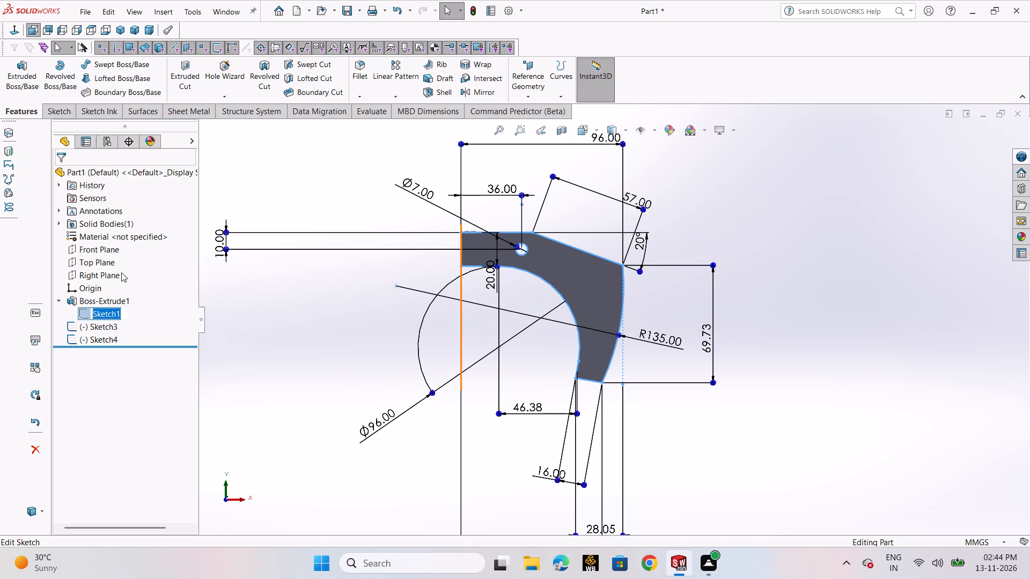
click(128, 309)
click(117, 329)
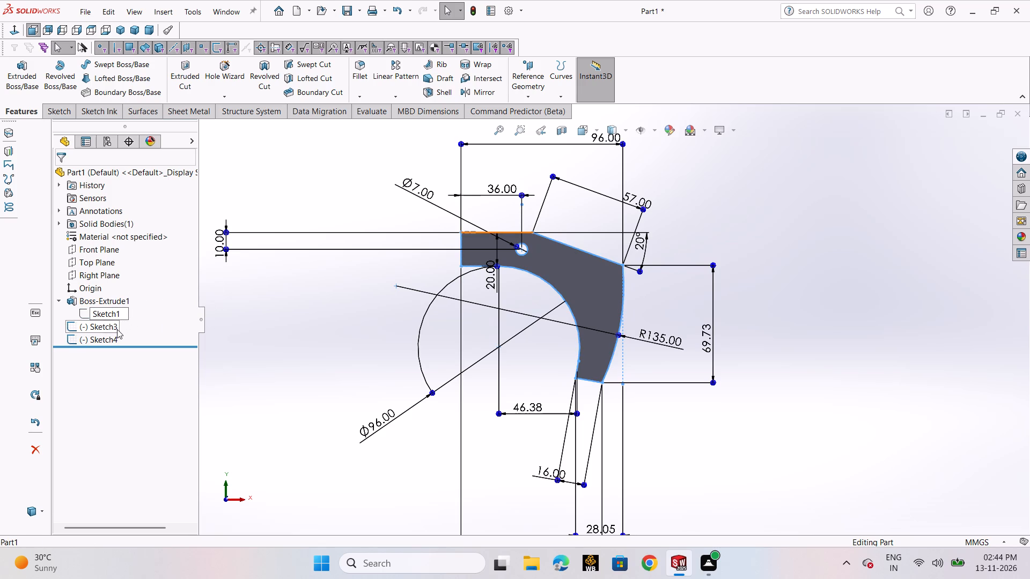
click(113, 316)
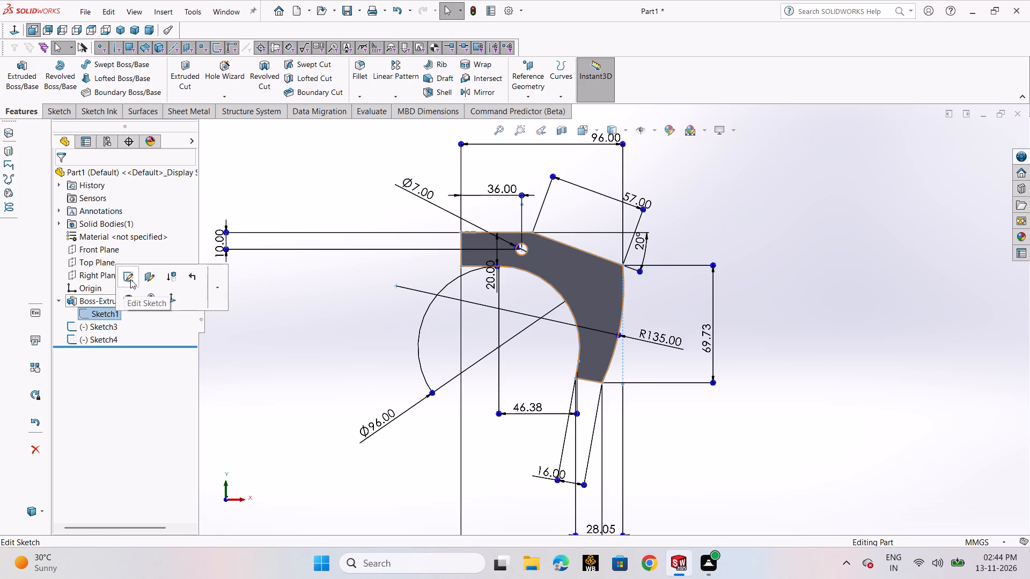
click(130, 279)
scroll(584, 281, up, 4)
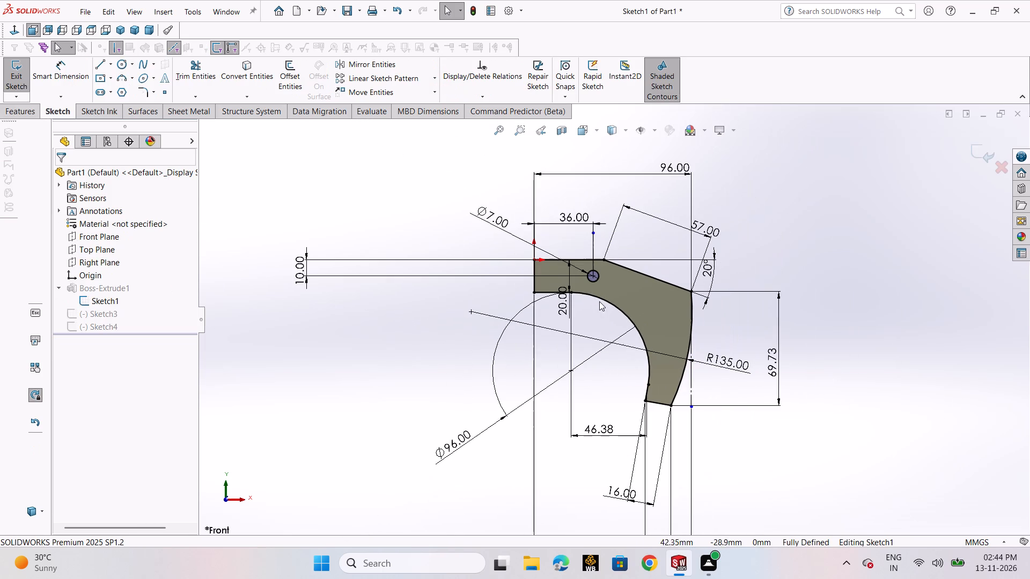
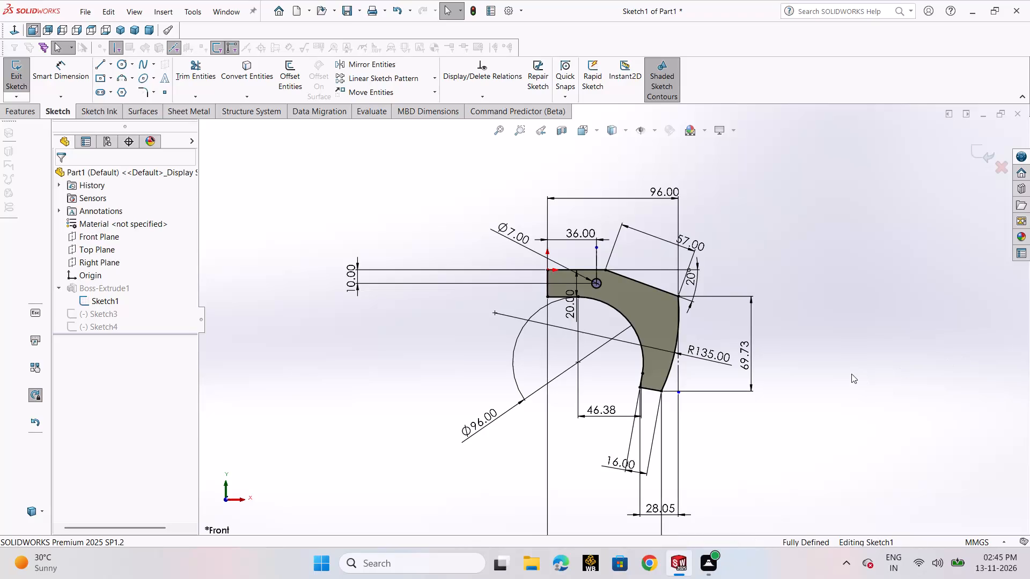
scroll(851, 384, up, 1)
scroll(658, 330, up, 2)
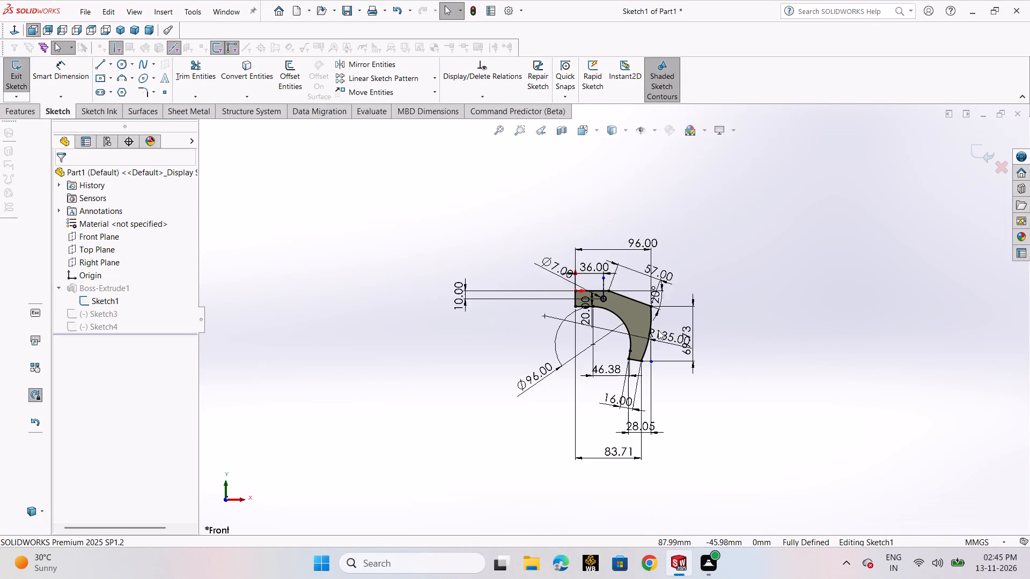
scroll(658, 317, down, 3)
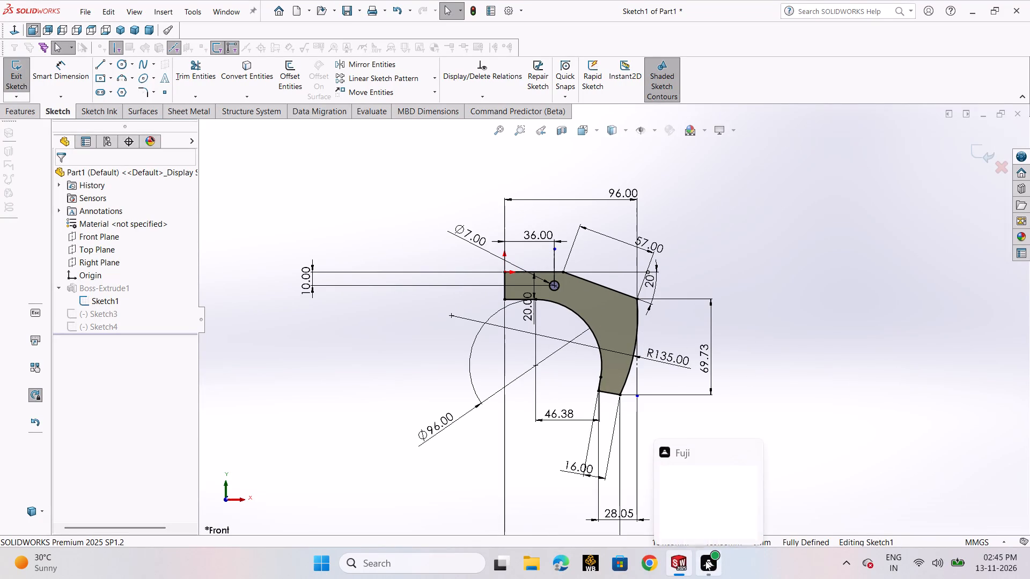
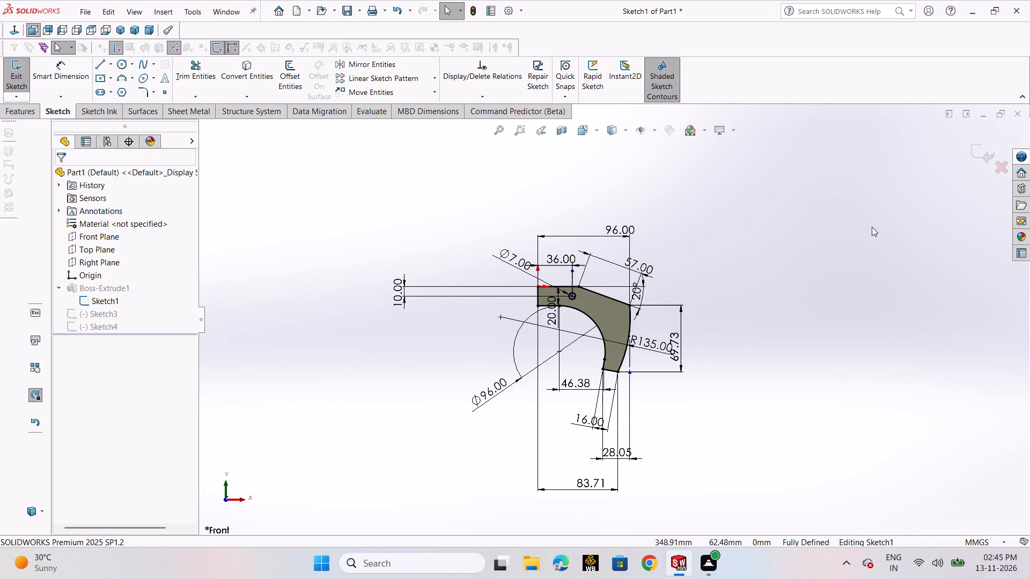
Exit the profile sketch and undo all recent changes, including the removal of Plane1, Revolve1, the cuts and the fillets.
click(982, 145)
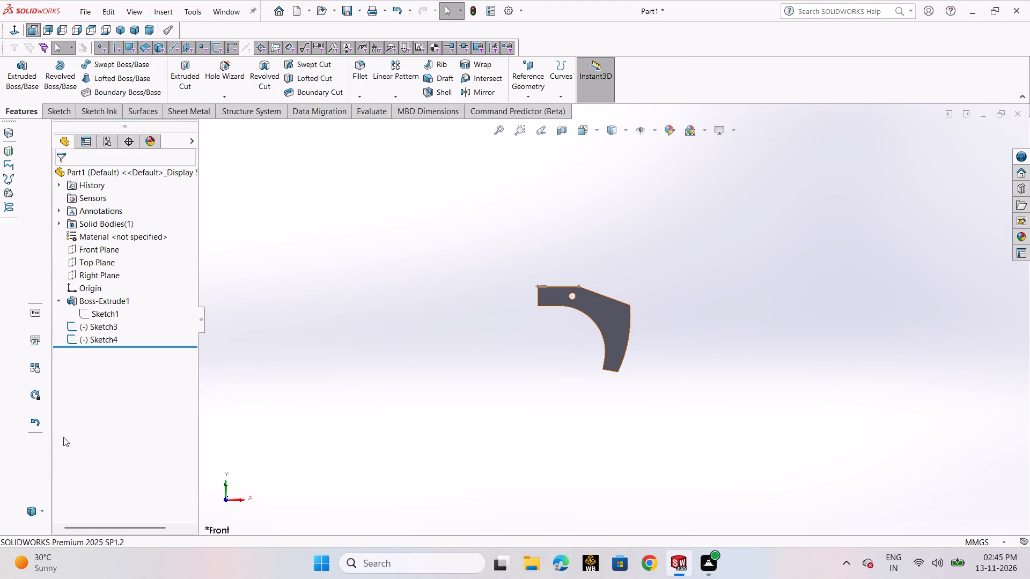
key(ctrl+z)
key(ctrl+z)
key(ctrl+z)
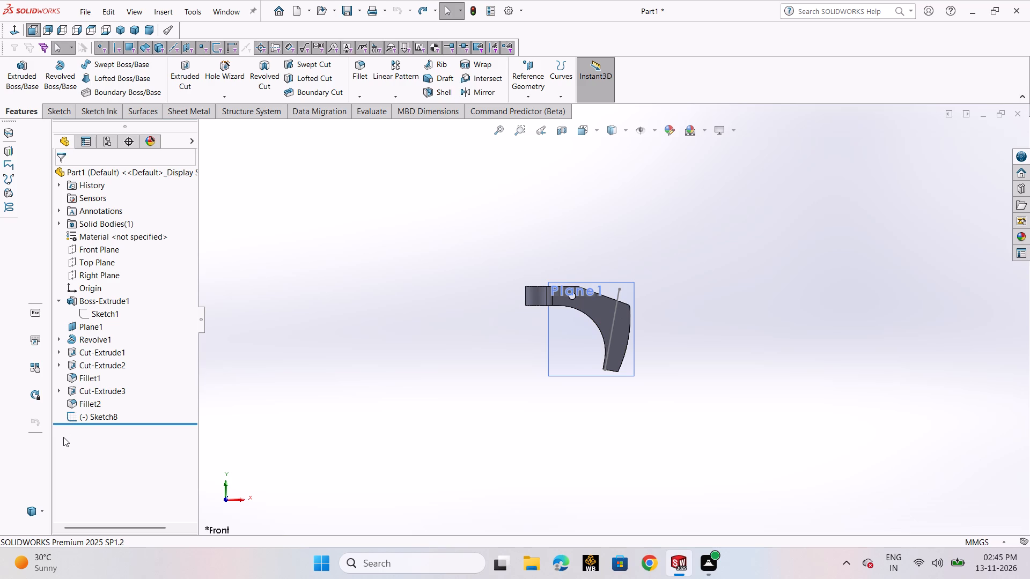
key(ctrl+z)
key(ctrl+z)
key(ctrl+z)
key(ctrl+z)
key(ctrl+z)
key(ctrl+z)
key(ctrl+z)
key(ctrl+z)
key(ctrl+z)
key(ctrl+z)
key(ctrl+z)
Delete Sketch8 from the end of the feature history.
click(107, 412)
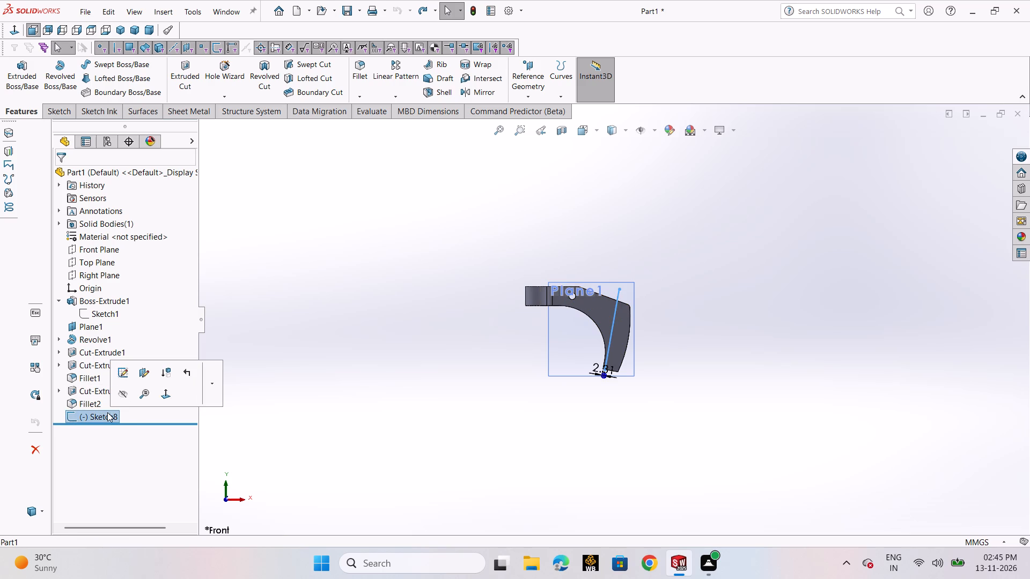
right_click(107, 412)
click(130, 422)
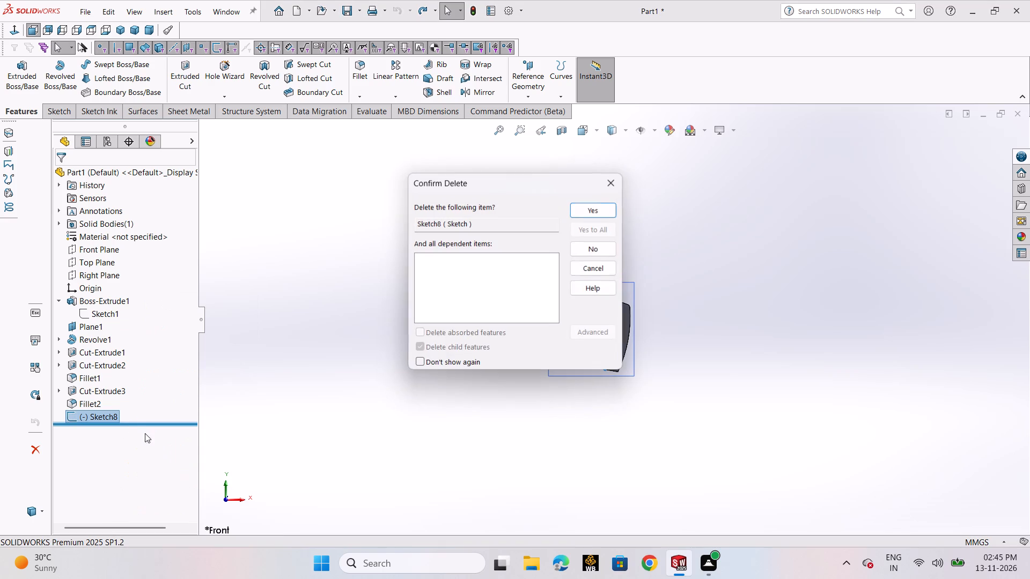
click(597, 216)
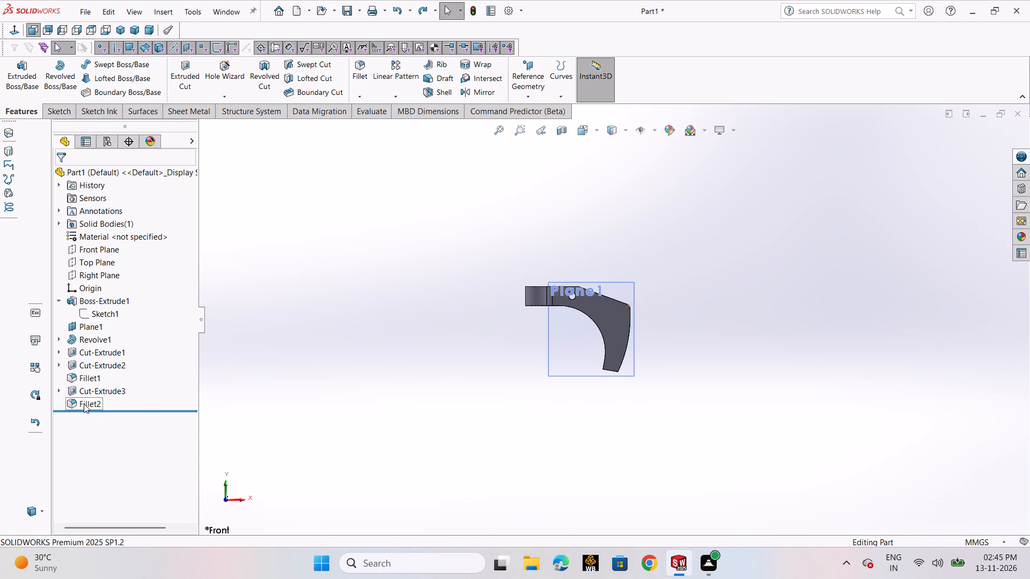
Open a sketch on Plane1, apply a planar section view at that plane with 0 mm offset, and leave the sketch.
click(89, 324)
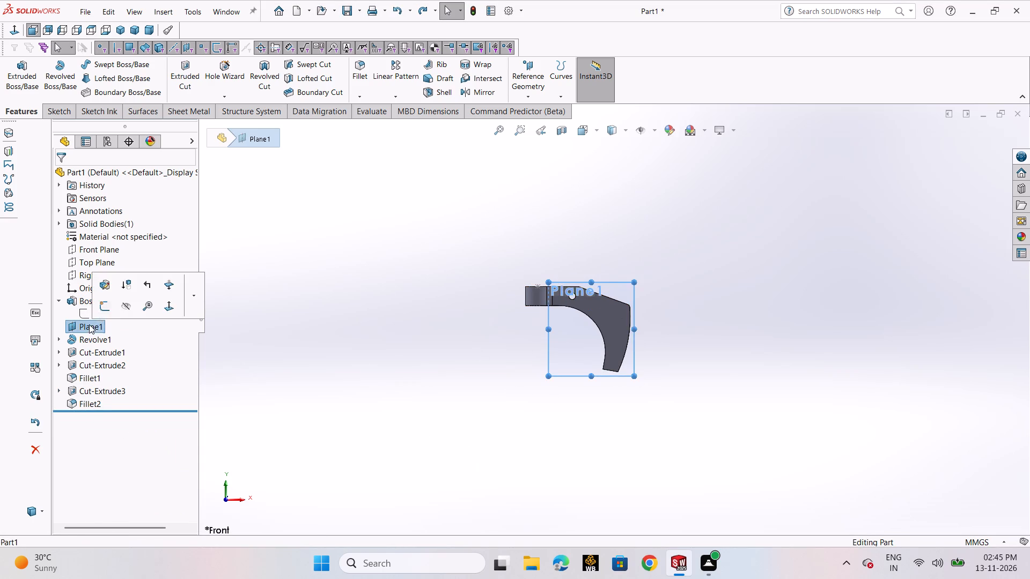
click(104, 307)
scroll(612, 354, up, 2)
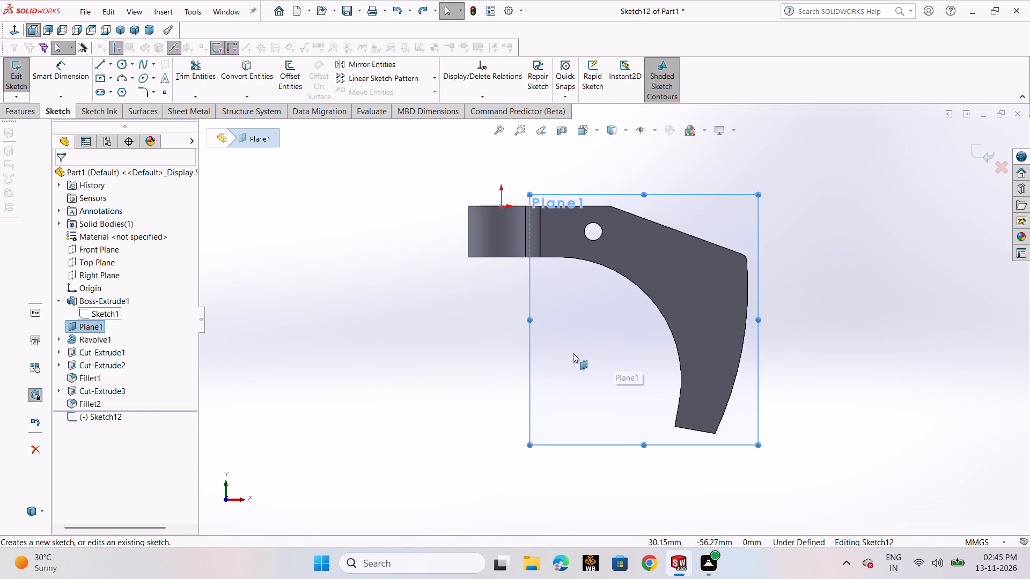
click(566, 134)
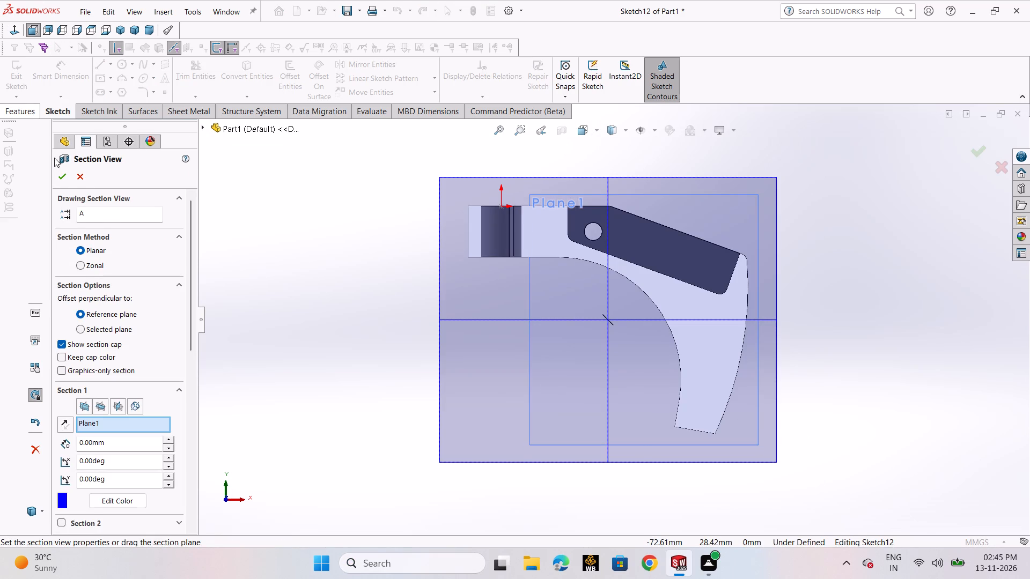
click(61, 176)
scroll(882, 338, up, 2)
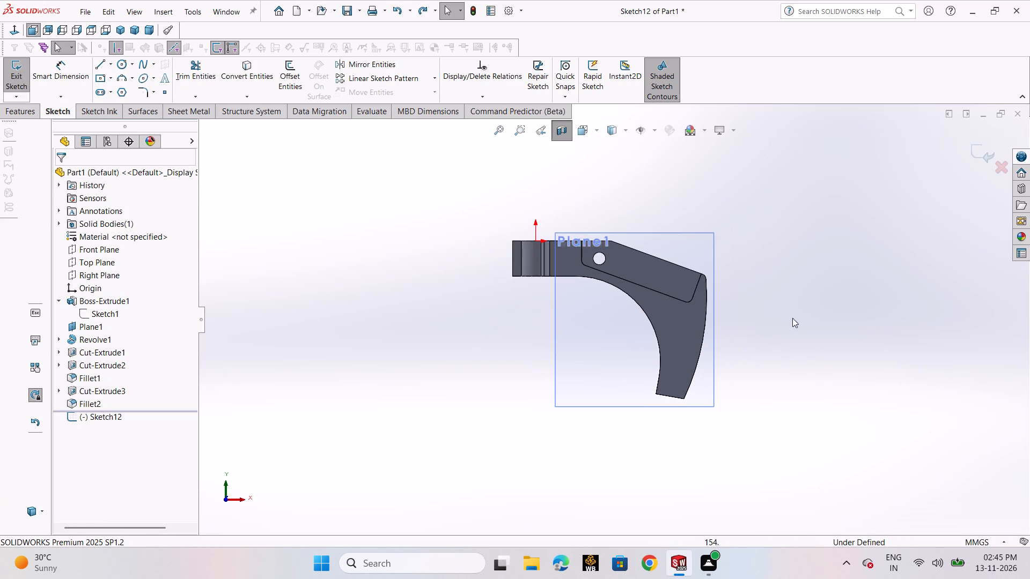
scroll(775, 306, down, 2)
scroll(750, 301, up, 1)
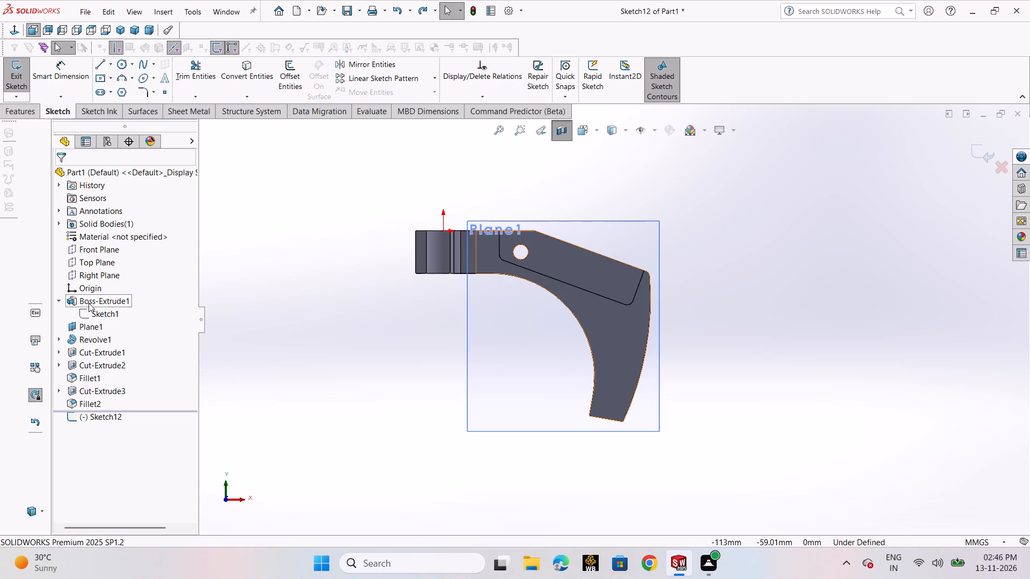
click(975, 151)
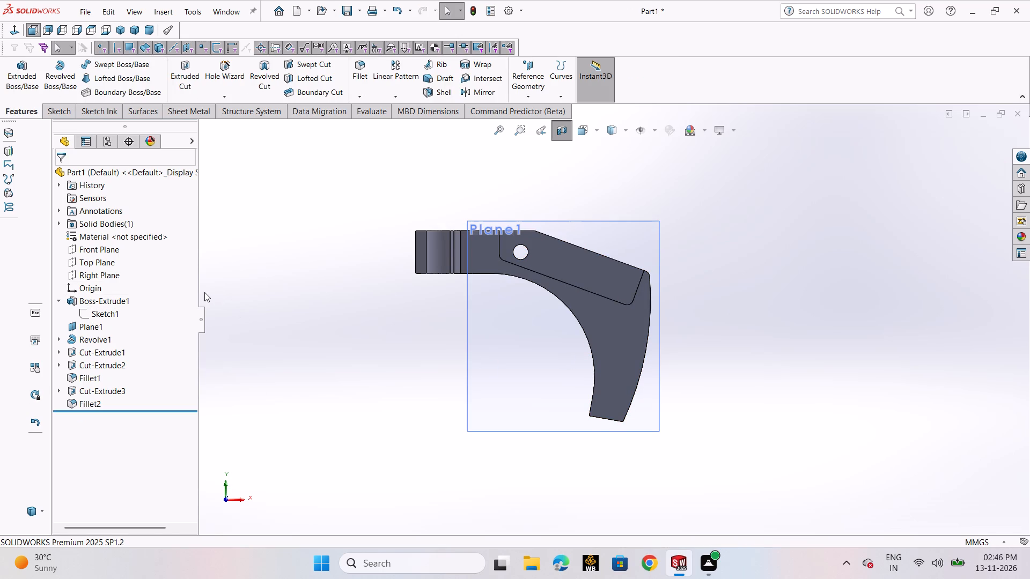
Edit Boss-Extrude1's profile sketch and delete the 46.38 mm horizontal dimension below the inner arc.
click(102, 320)
click(118, 283)
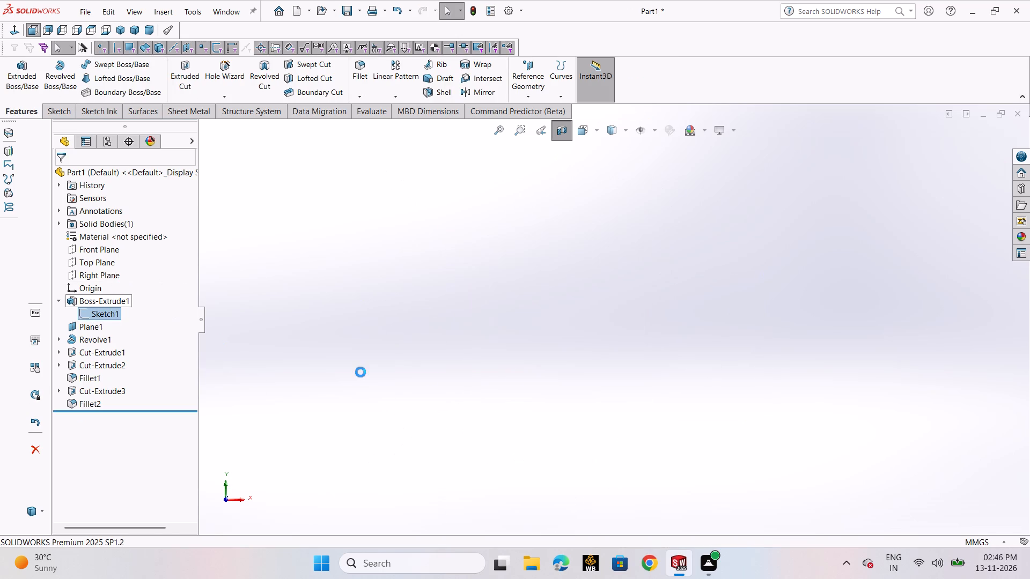
scroll(700, 364, up, 5)
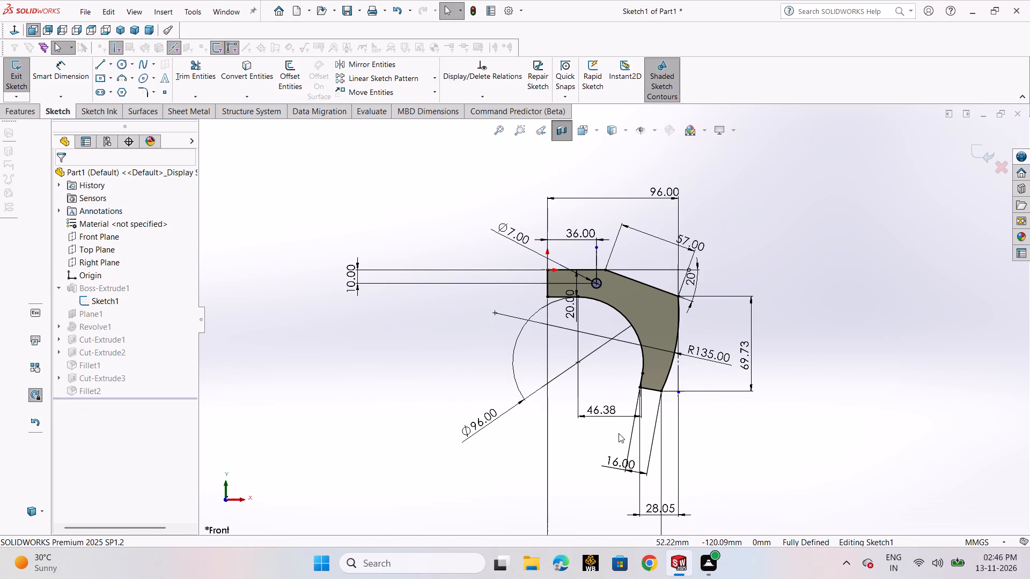
scroll(621, 432, down, 2)
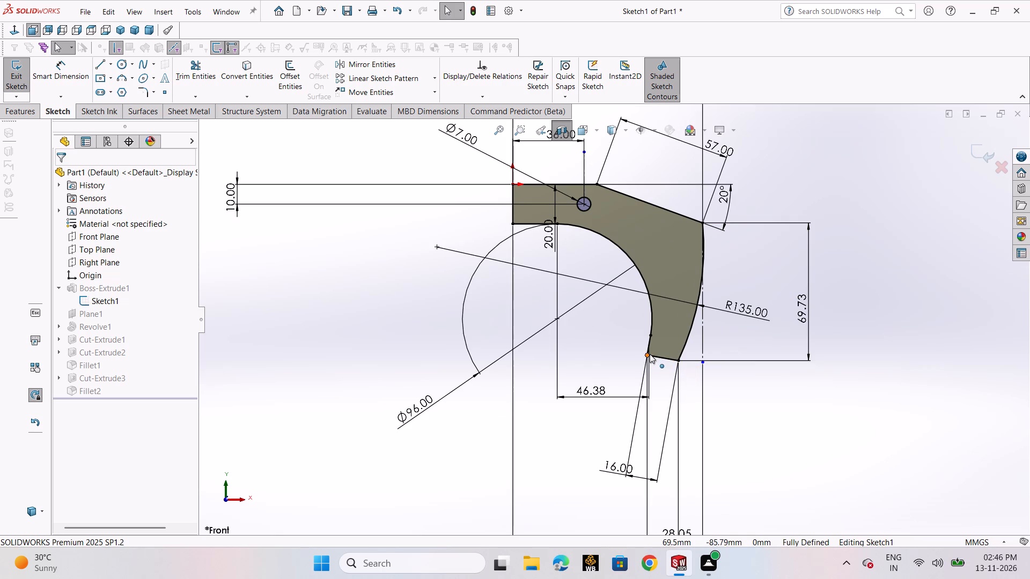
drag(648, 354, 632, 354)
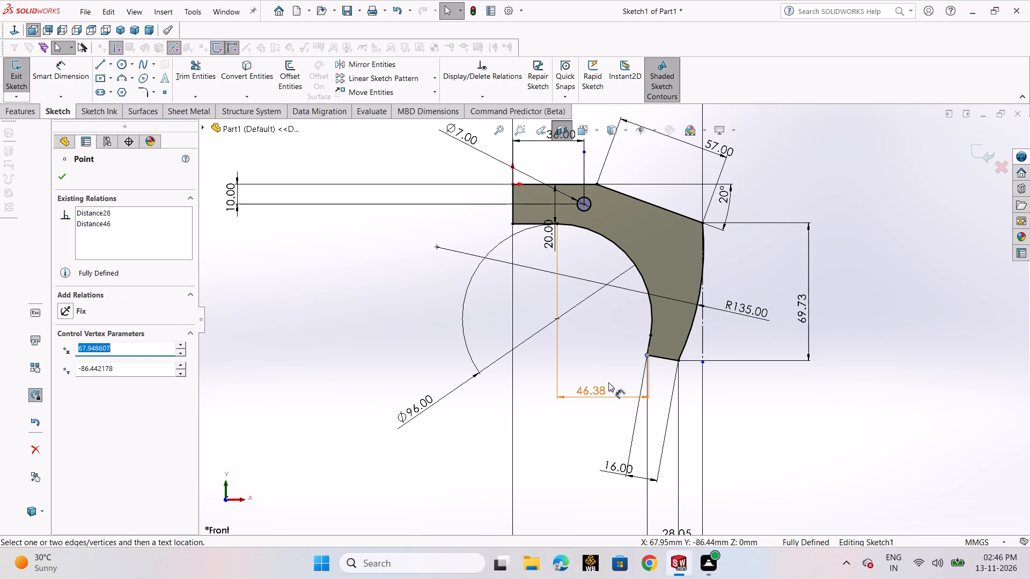
click(605, 389)
key(Delete)
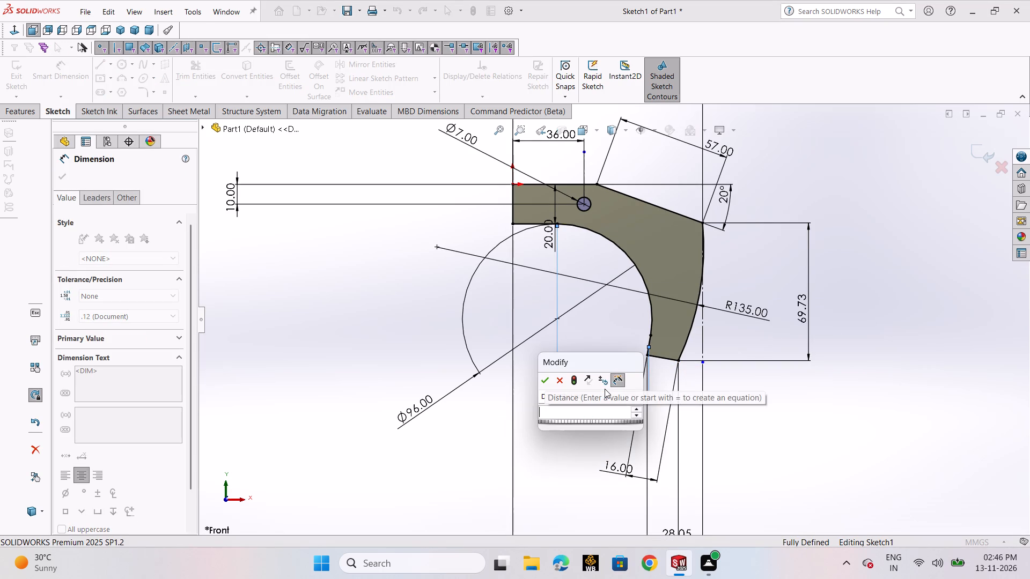
click(419, 438)
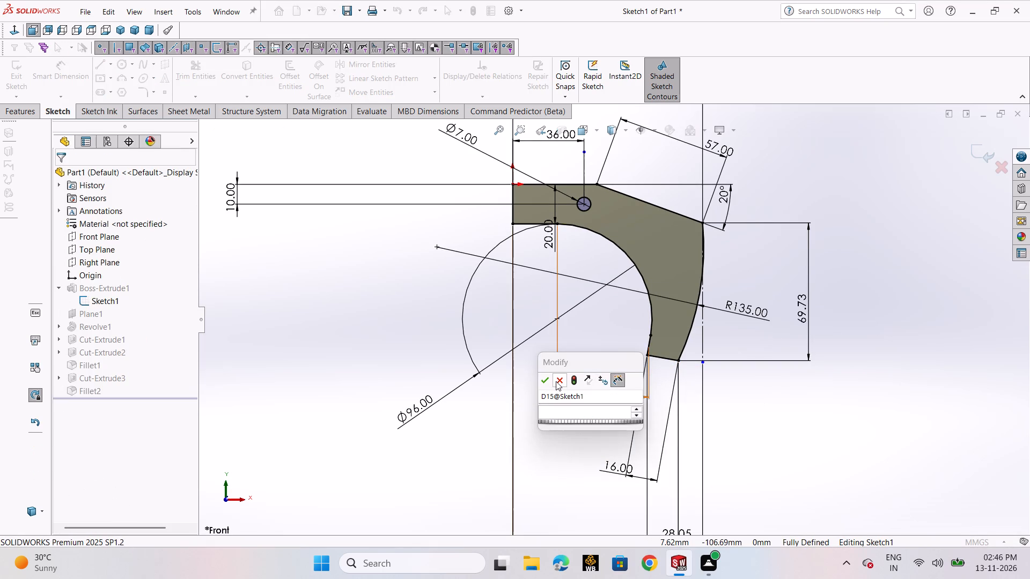
click(556, 381)
click(498, 439)
click(598, 398)
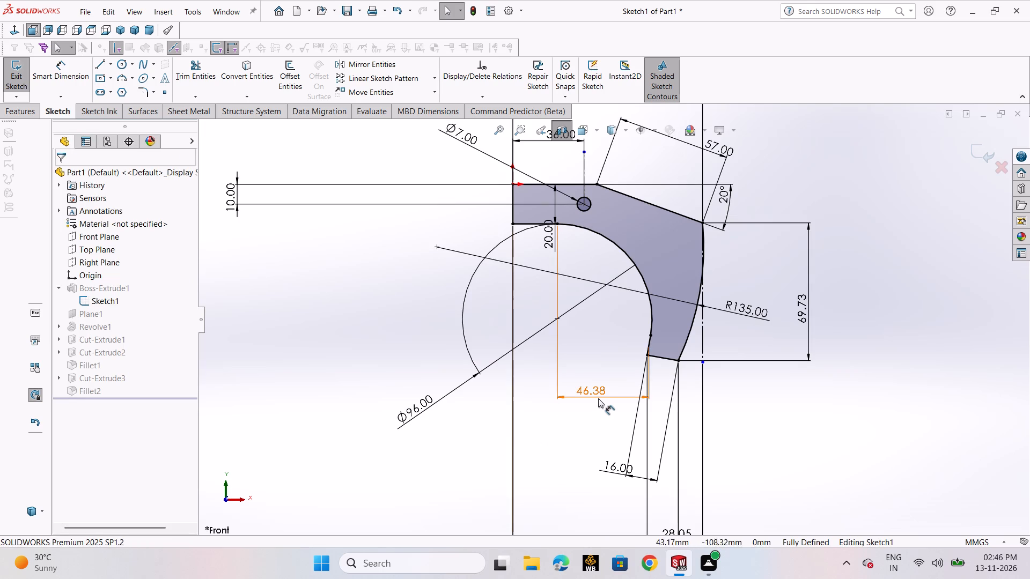
key(Delete)
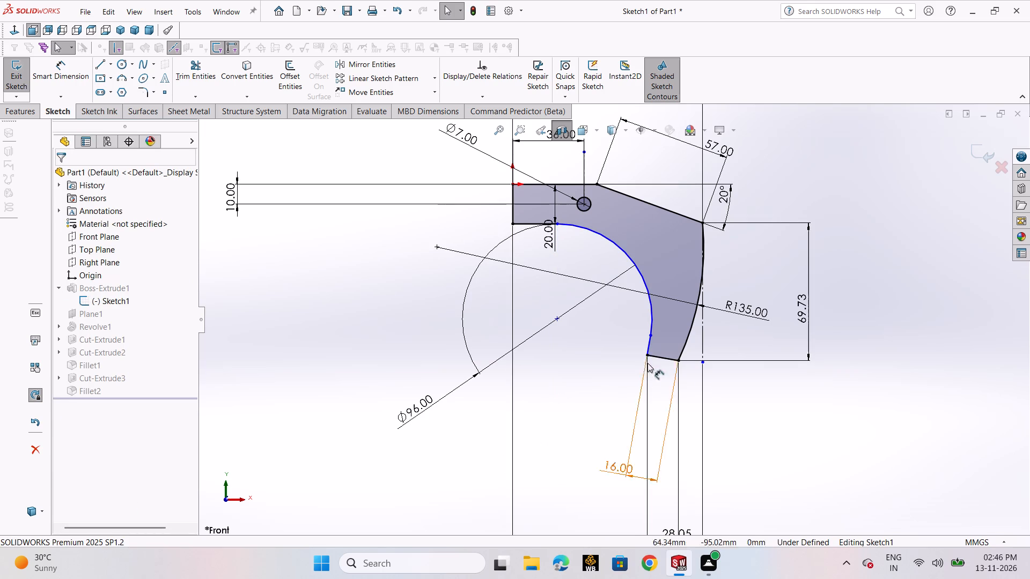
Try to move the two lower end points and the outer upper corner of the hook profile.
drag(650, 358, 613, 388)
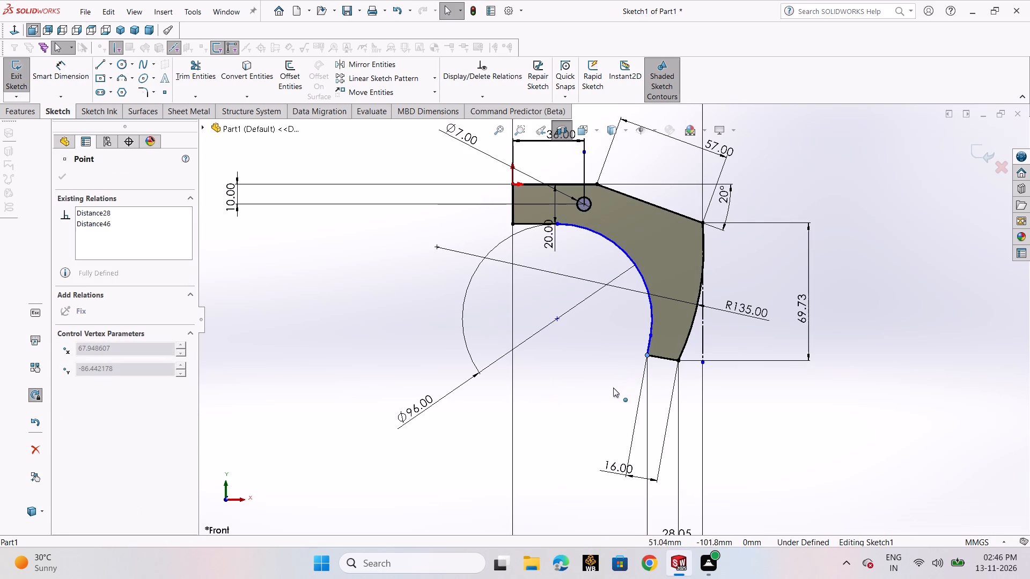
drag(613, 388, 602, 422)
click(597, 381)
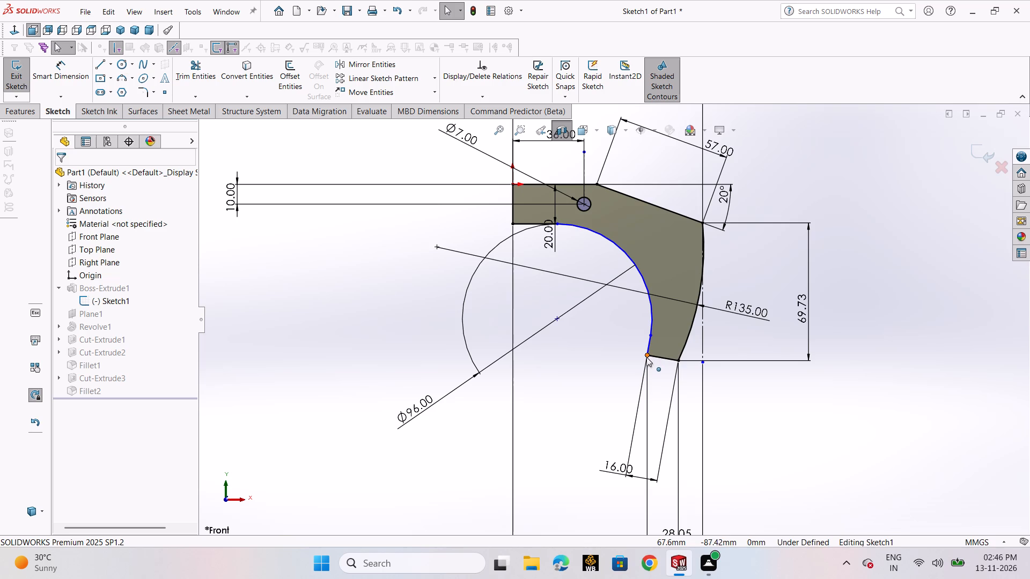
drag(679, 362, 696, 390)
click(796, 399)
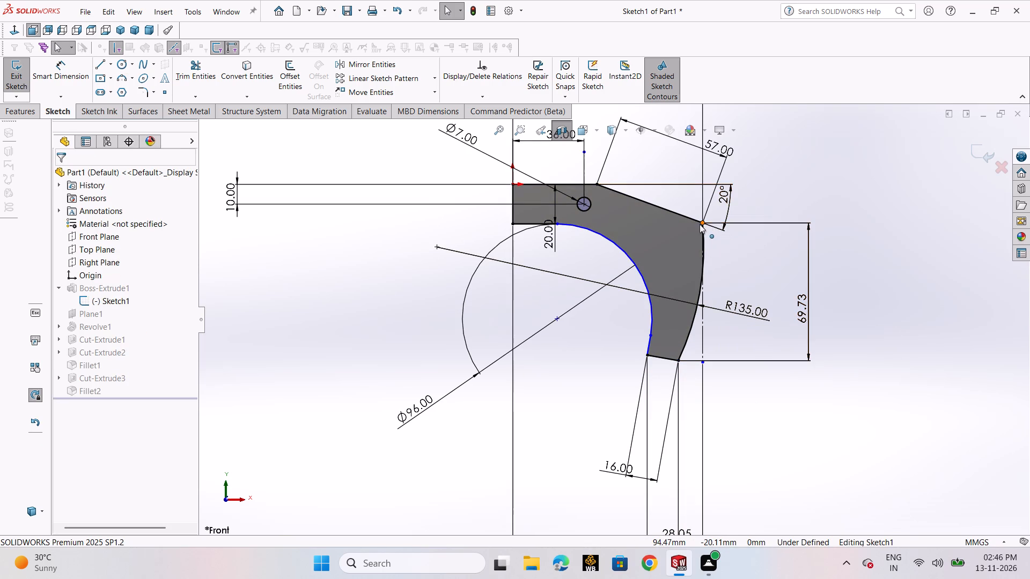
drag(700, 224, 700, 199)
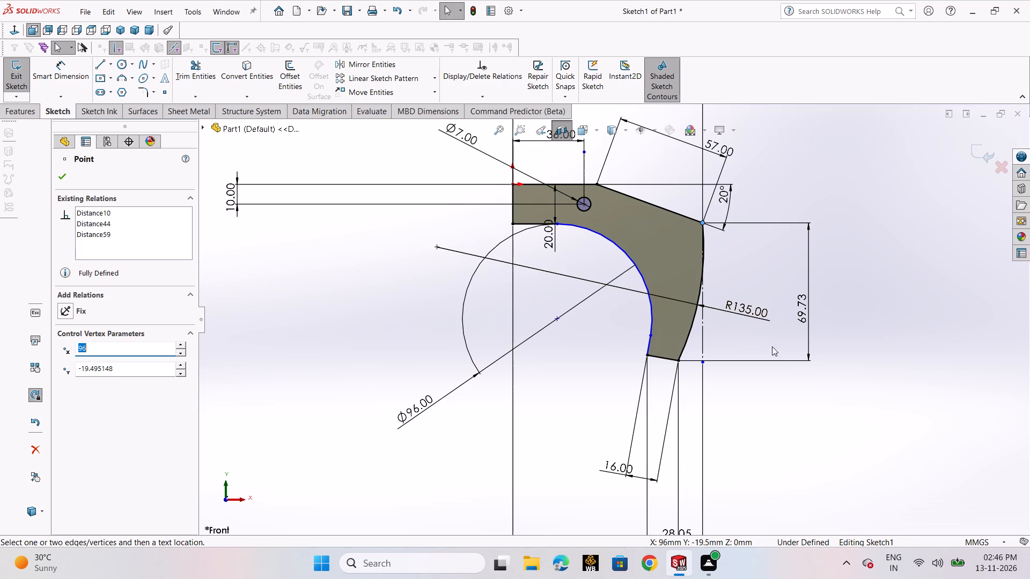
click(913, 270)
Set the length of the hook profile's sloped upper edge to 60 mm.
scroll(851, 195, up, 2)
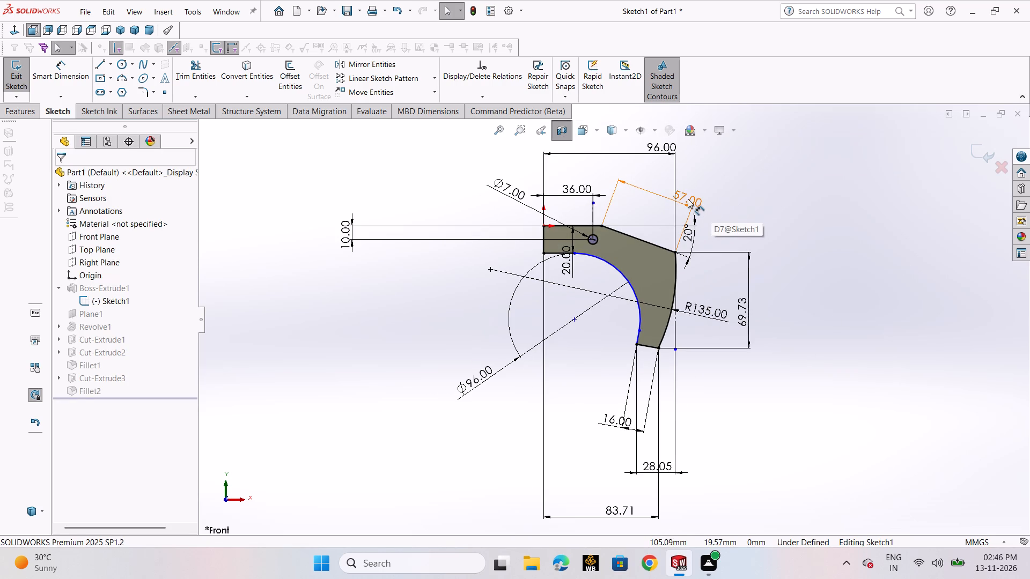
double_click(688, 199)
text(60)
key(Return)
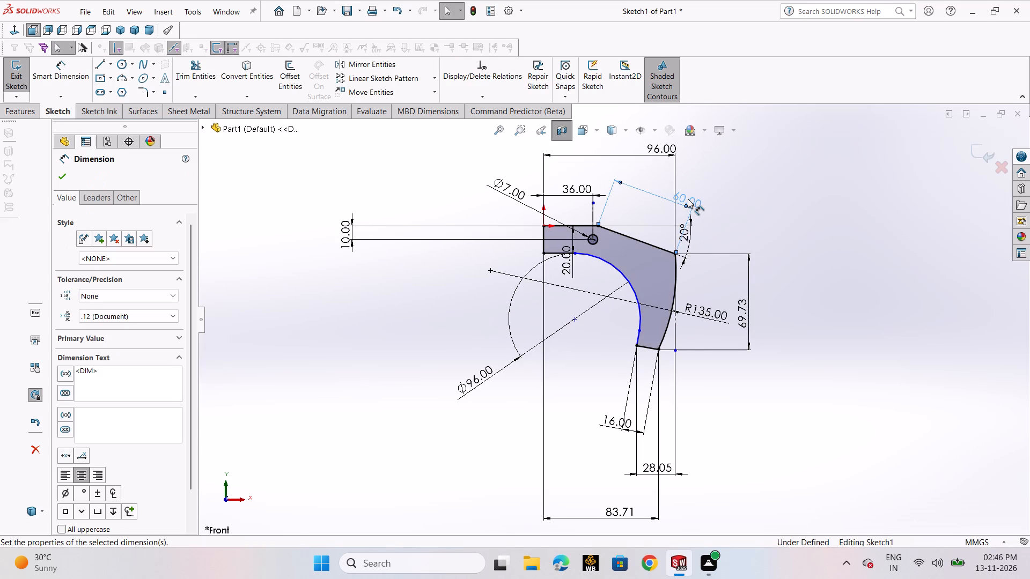
Set the sloped upper edge's length to 63 mm and exit the profile sketch to rebuild the part.
double_click(688, 199)
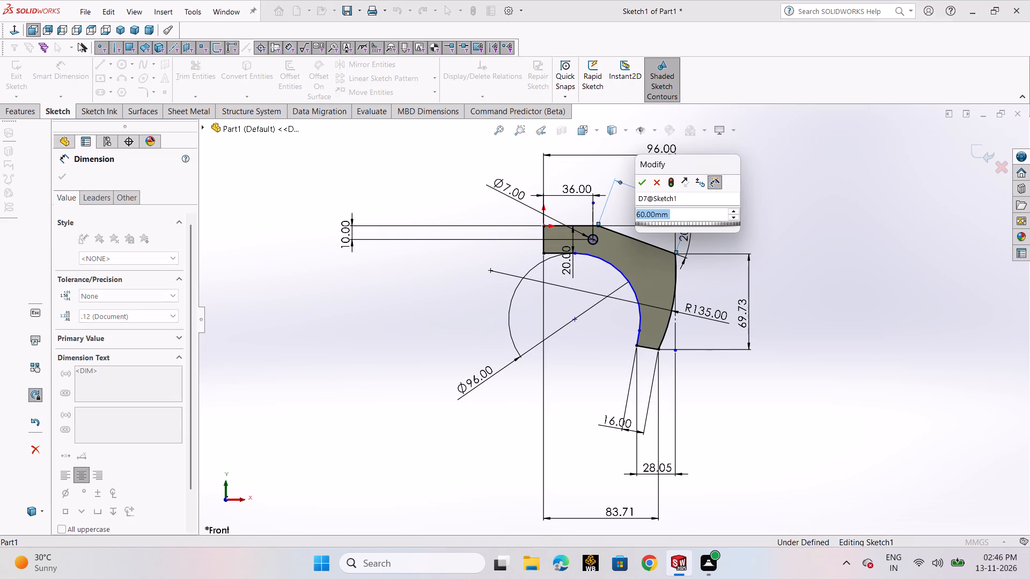
key(6)
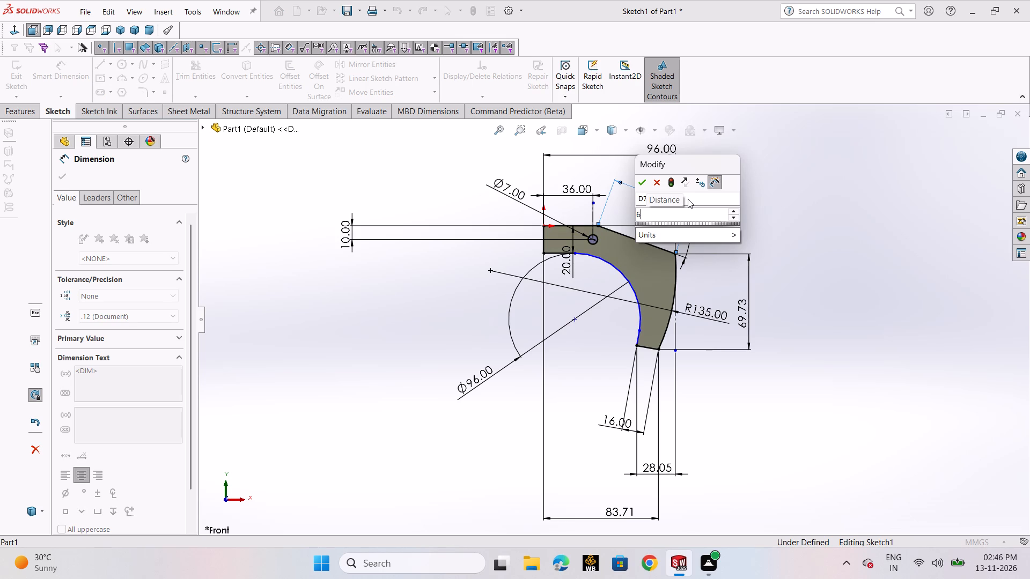
key(3)
key(Return)
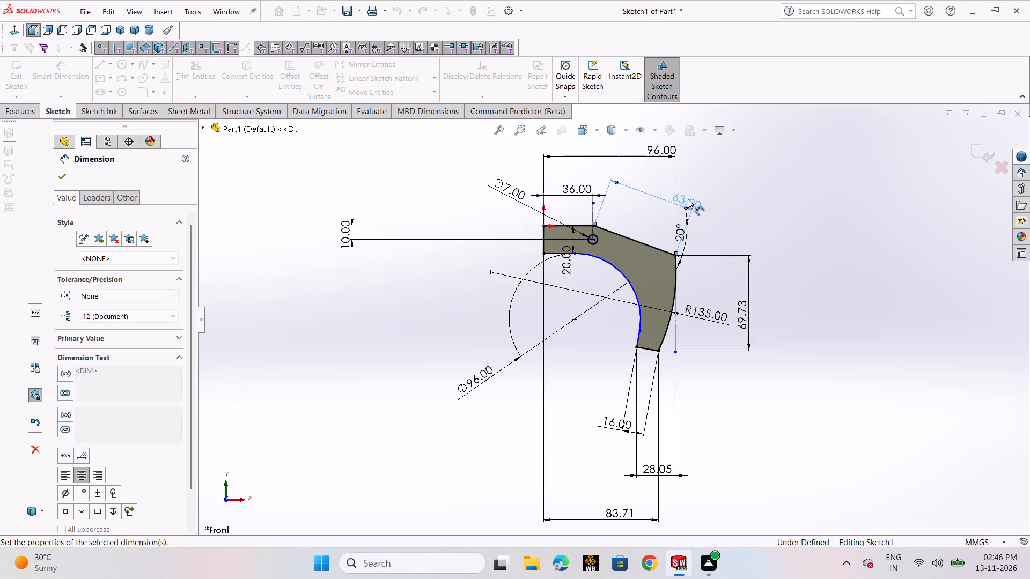
click(61, 176)
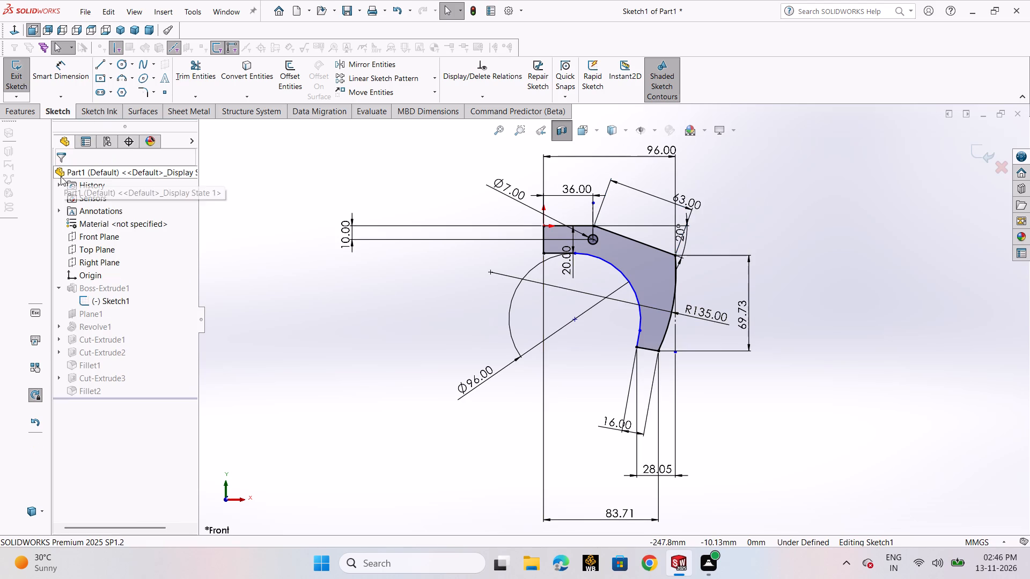
click(975, 154)
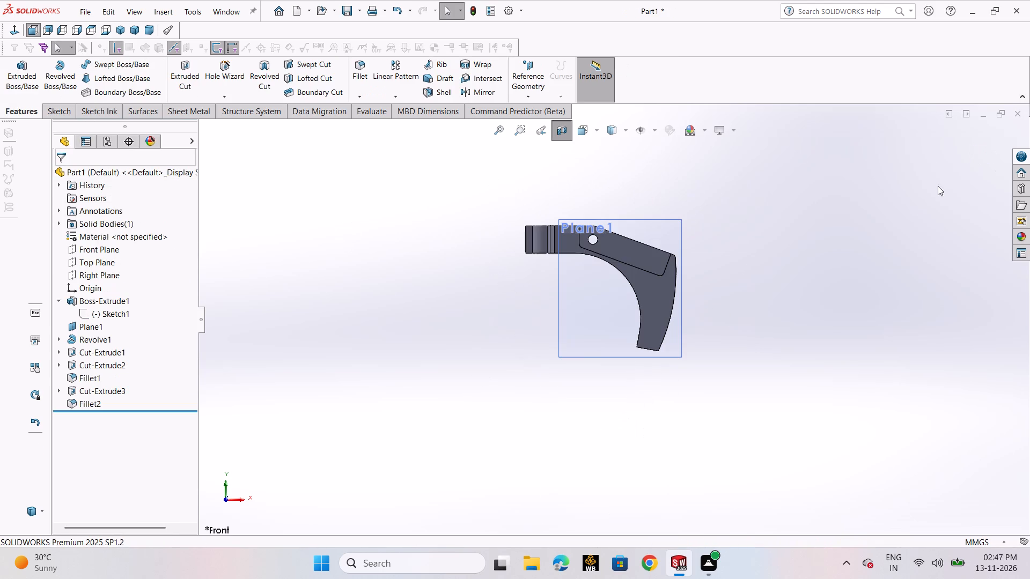
click(781, 243)
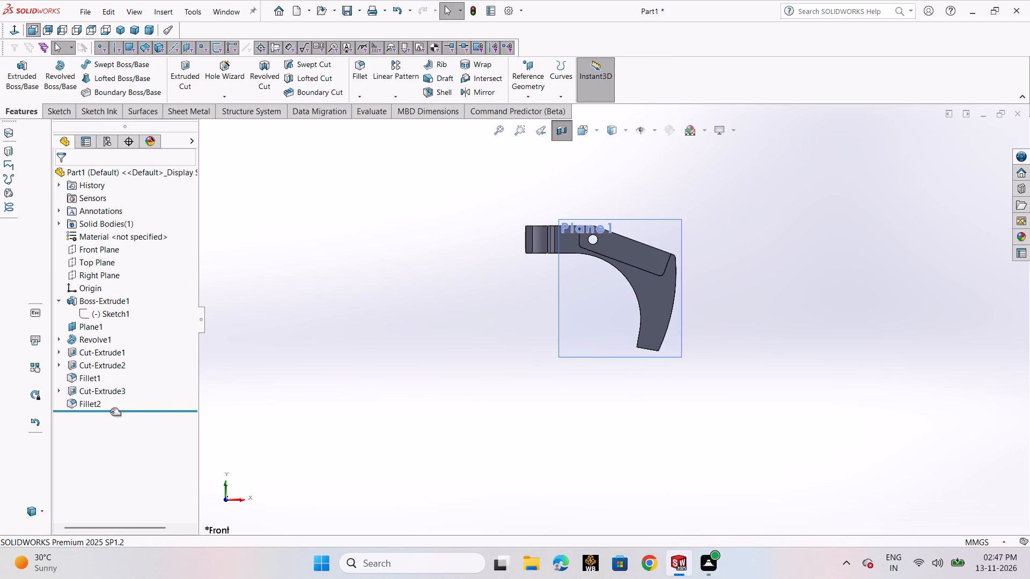
Examine the sketches of Boss-Extrude1, Cut-Extrude1 and Cut-Extrude2 and their dimensions.
click(106, 316)
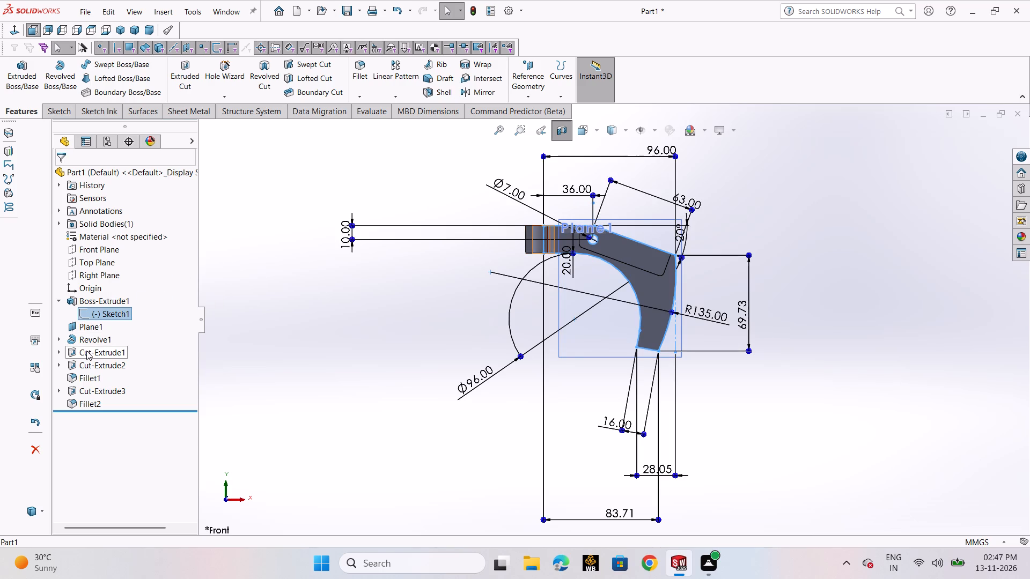
click(61, 348)
click(86, 365)
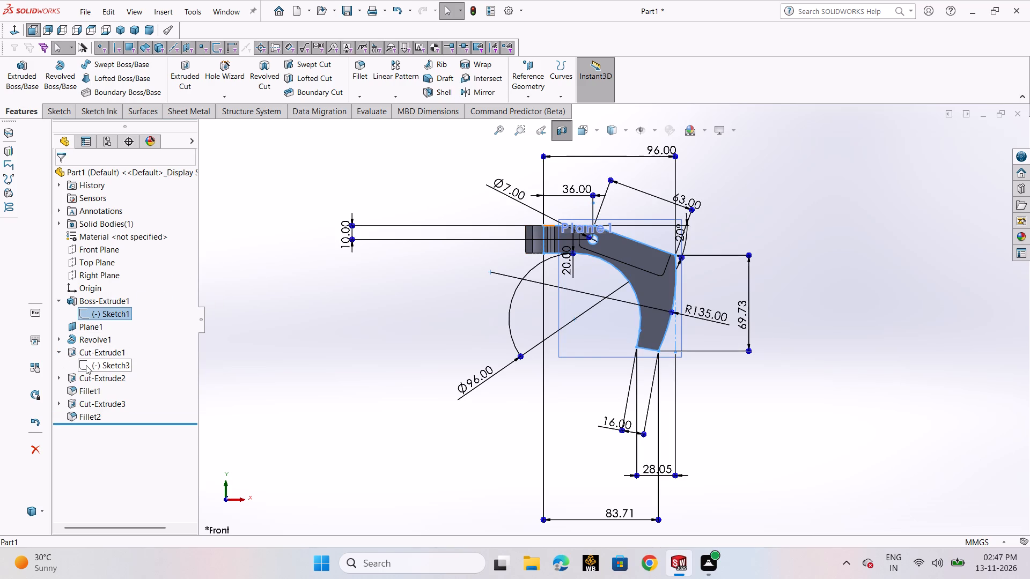
click(57, 374)
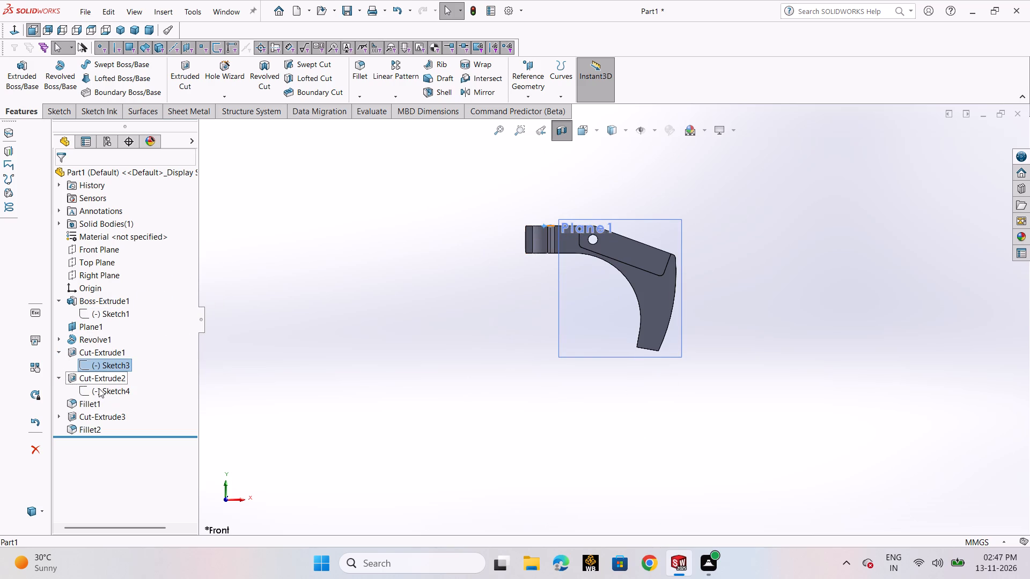
click(99, 388)
click(87, 366)
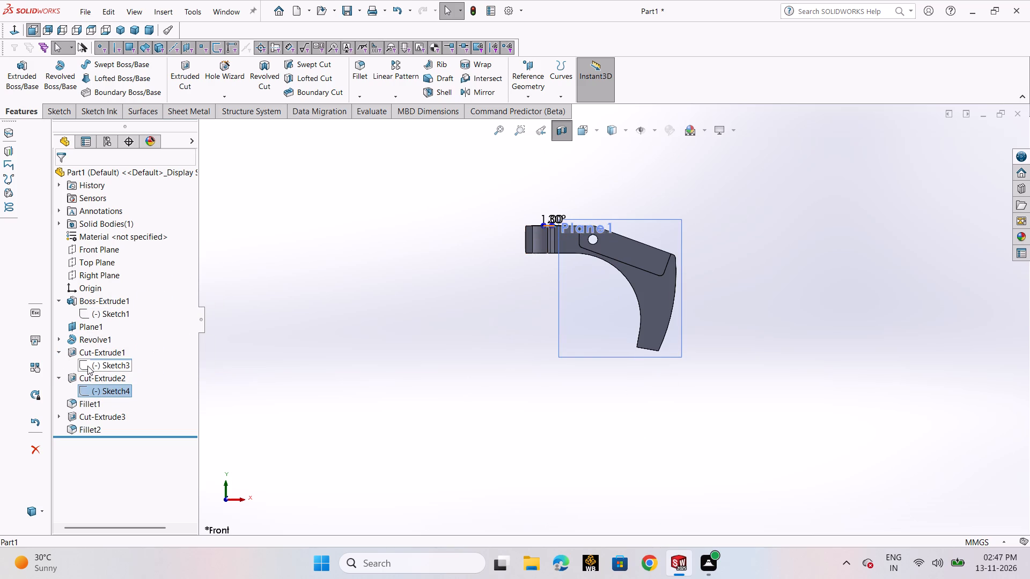
click(90, 352)
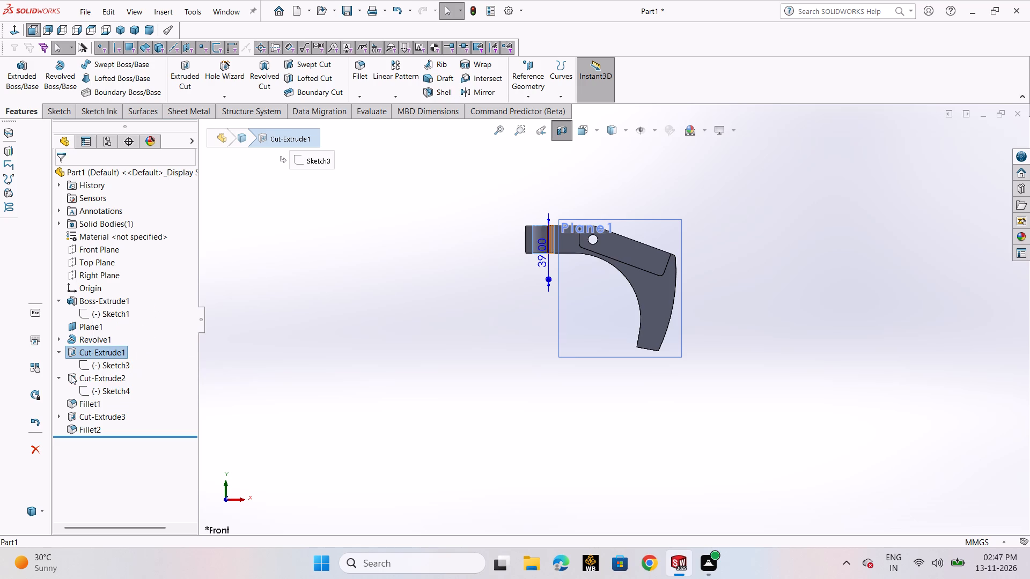
Open Cut-Extrude3's sketch, examine its dimensions against the hook's sloped upper edge, and exit without editing.
click(87, 412)
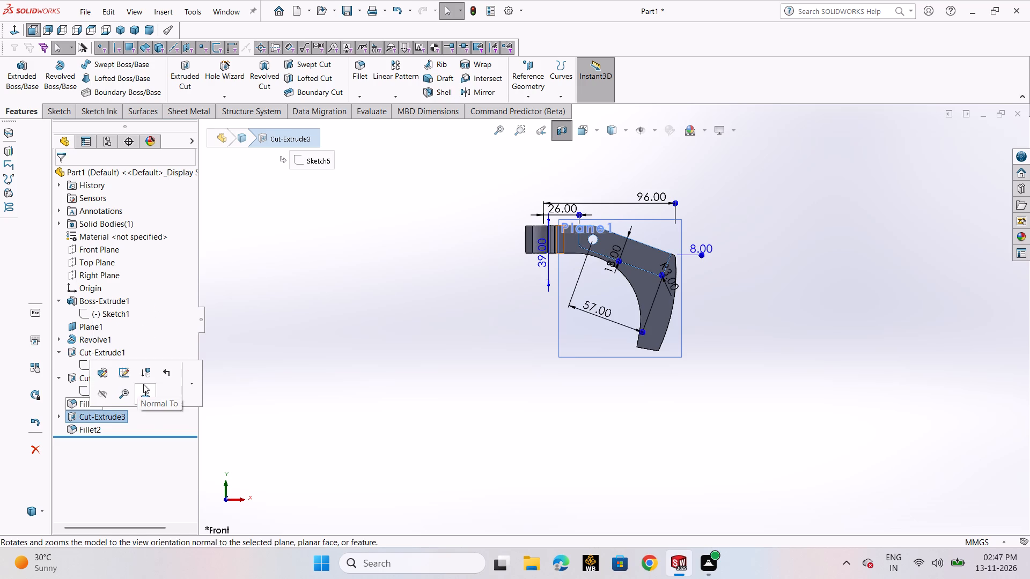
click(129, 376)
scroll(687, 249, up, 1)
scroll(687, 249, down, 1)
scroll(687, 249, up, 5)
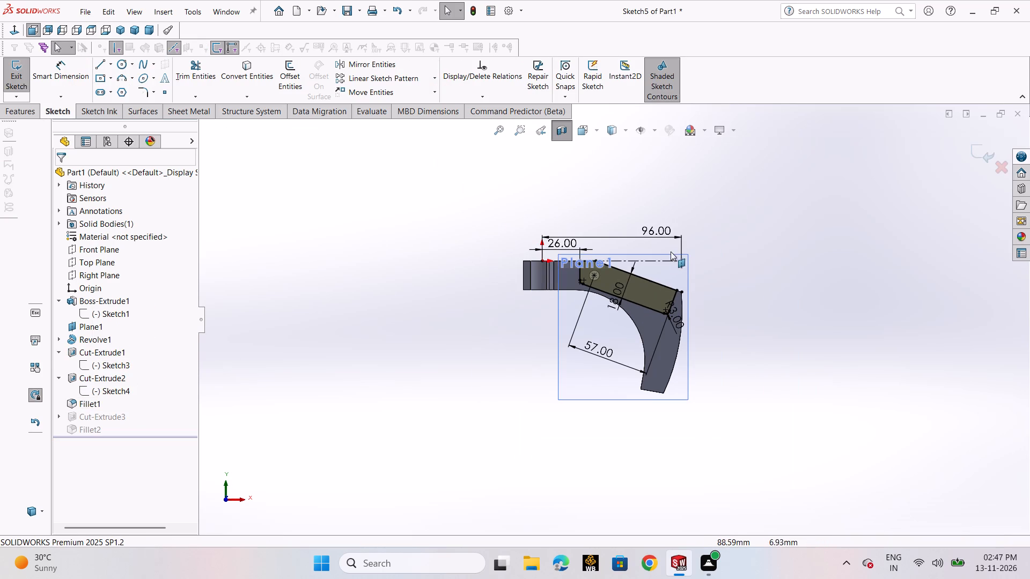
scroll(605, 306, down, 1)
scroll(596, 256, down, 3)
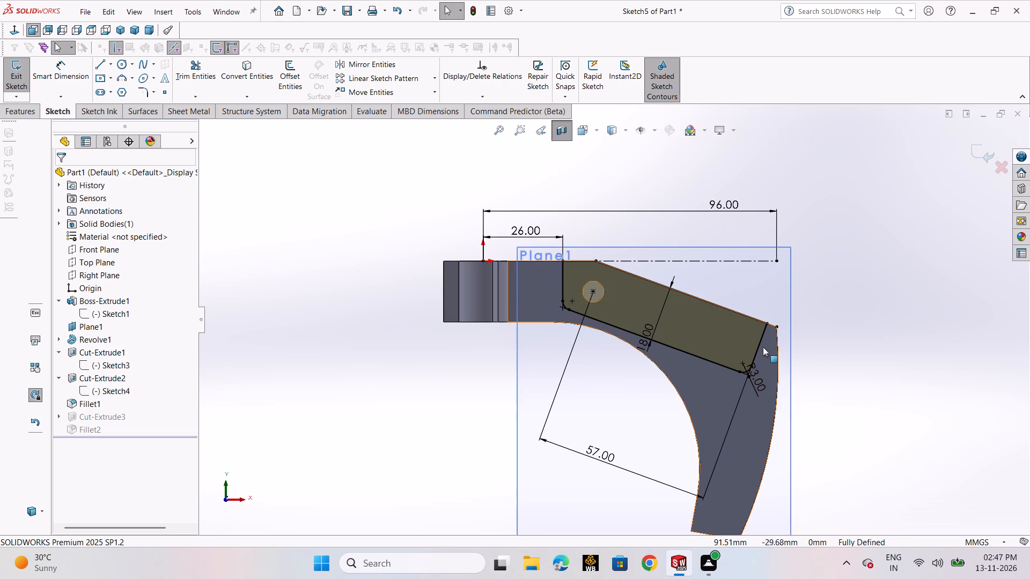
scroll(763, 343, up, 3)
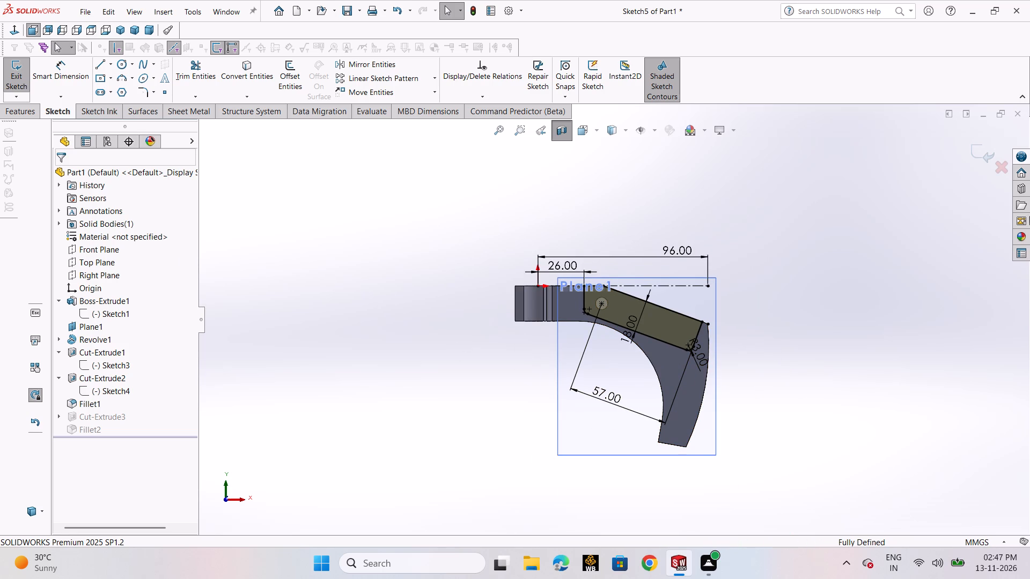
click(8, 70)
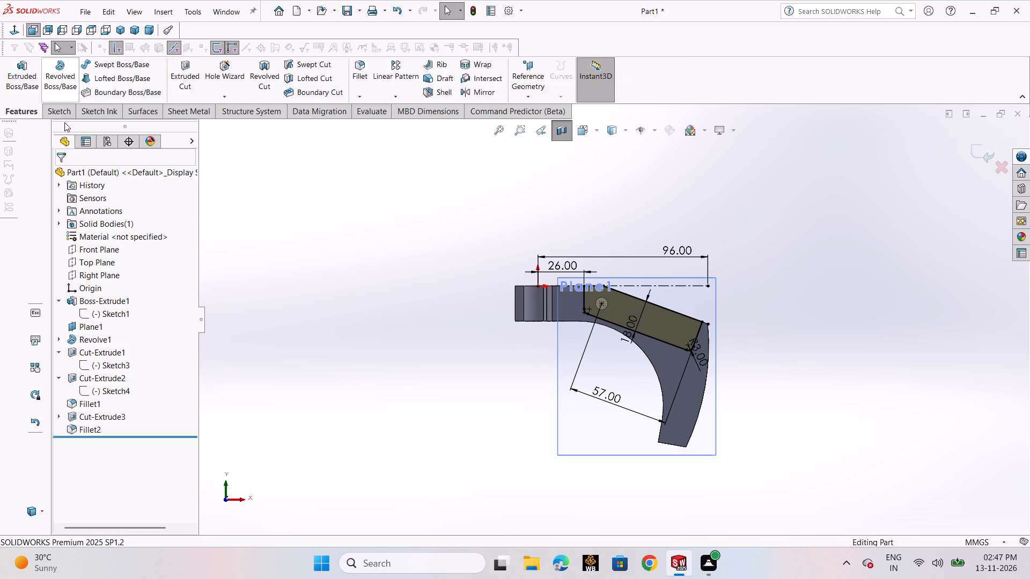
click(333, 259)
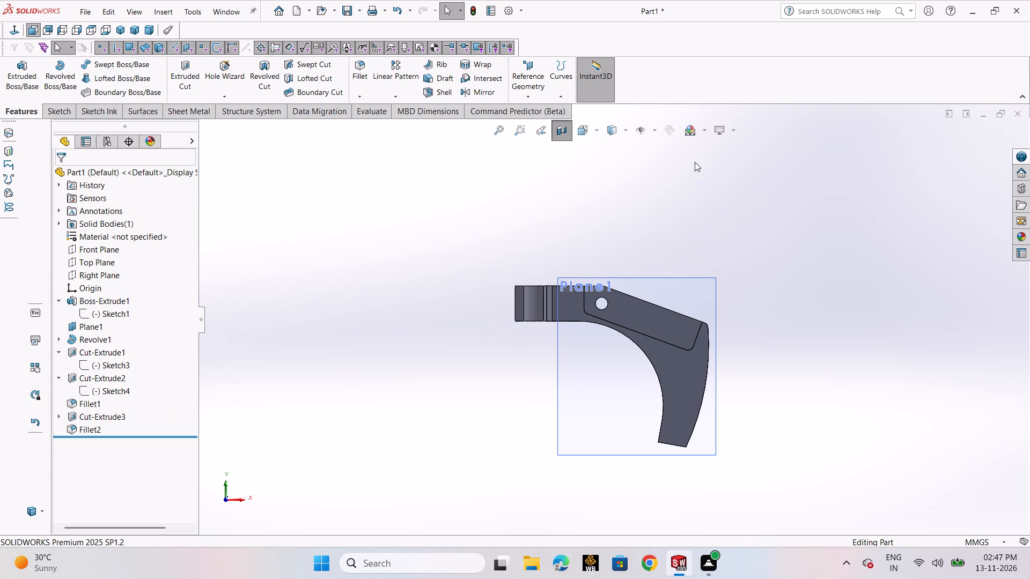
click(420, 389)
Start a sketch on Plane1 and draw a centerline about 89 mm long at 80° from the midpoint of the hook's lower end edge.
click(92, 326)
click(103, 307)
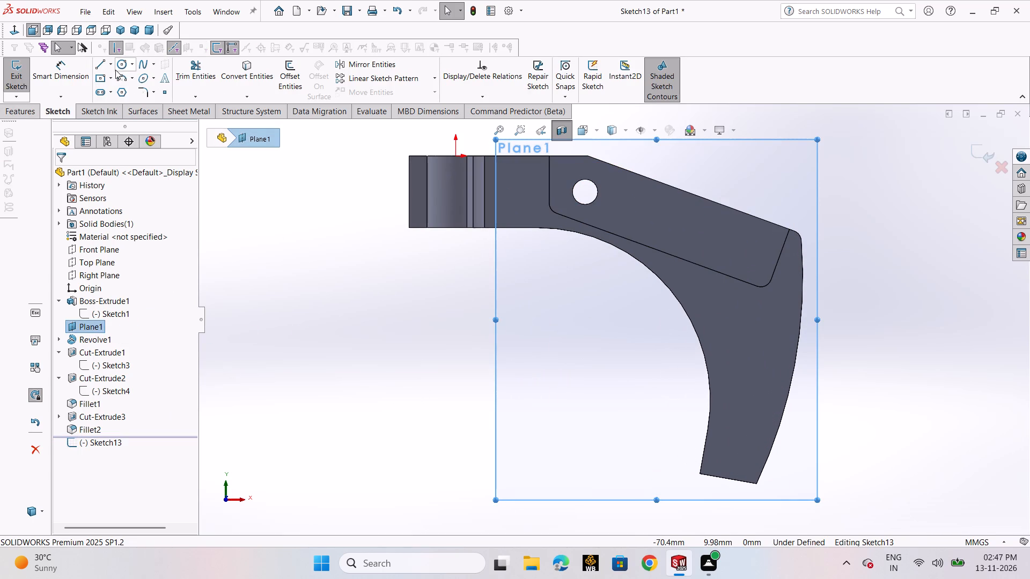
click(112, 67)
click(123, 95)
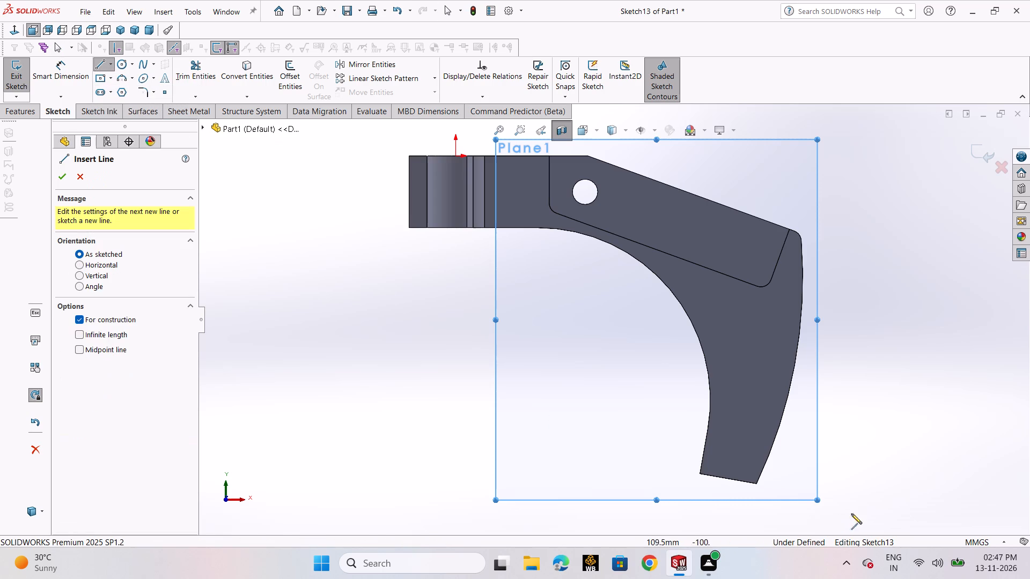
click(730, 479)
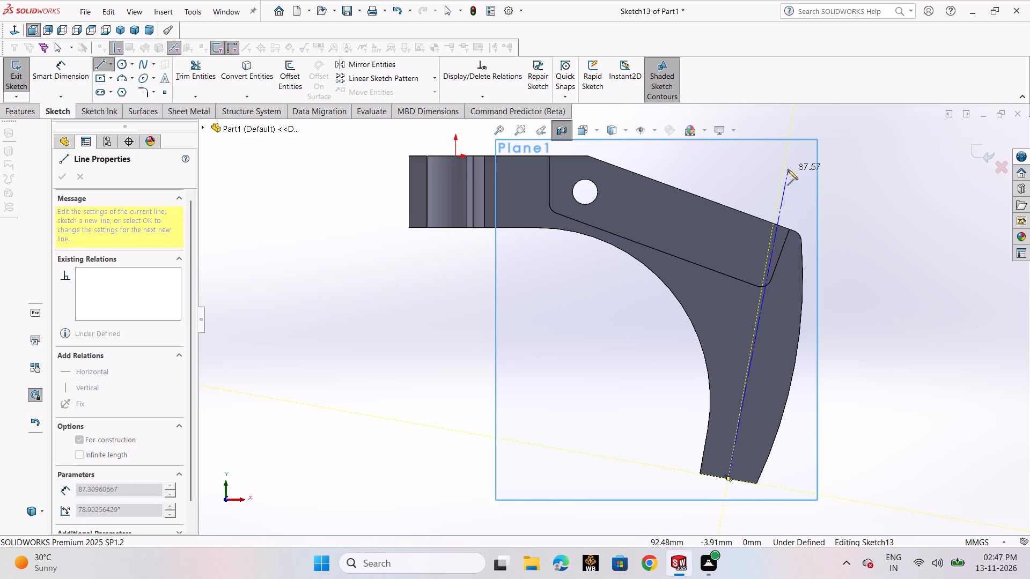
click(785, 165)
right_click(785, 165)
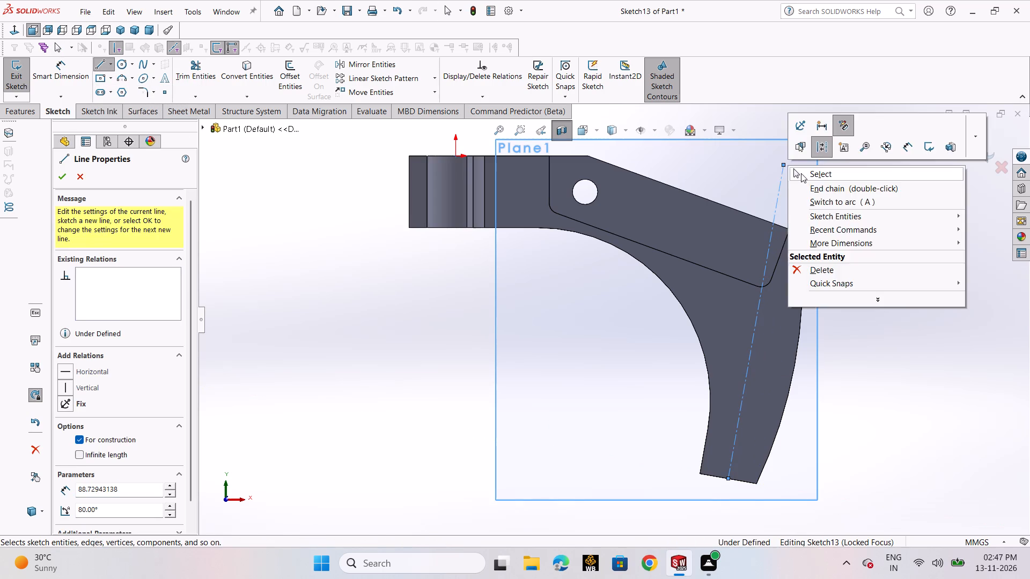
click(802, 174)
Hide the displayed reference plane and exit the centerline sketch.
click(640, 131)
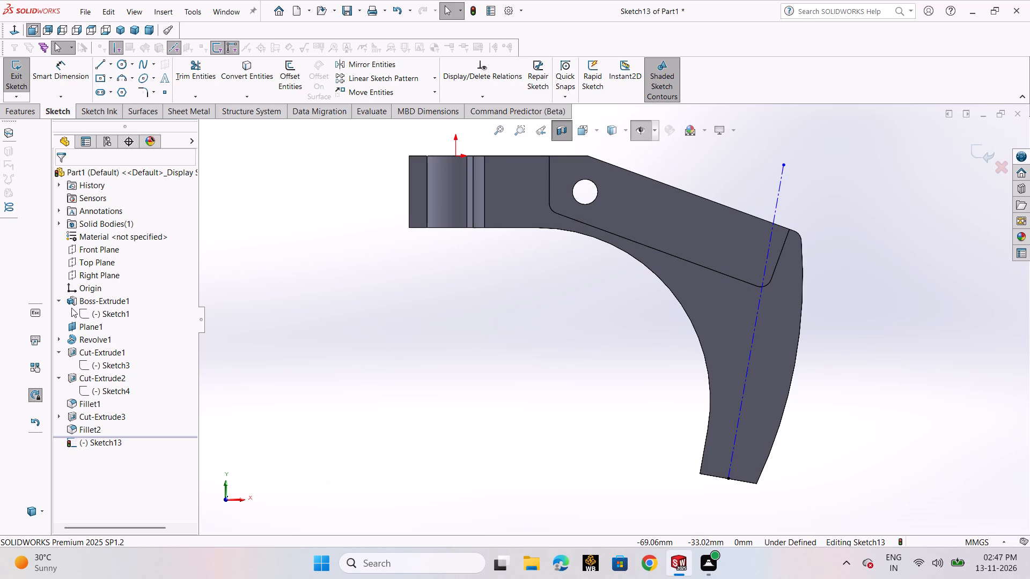
click(90, 316)
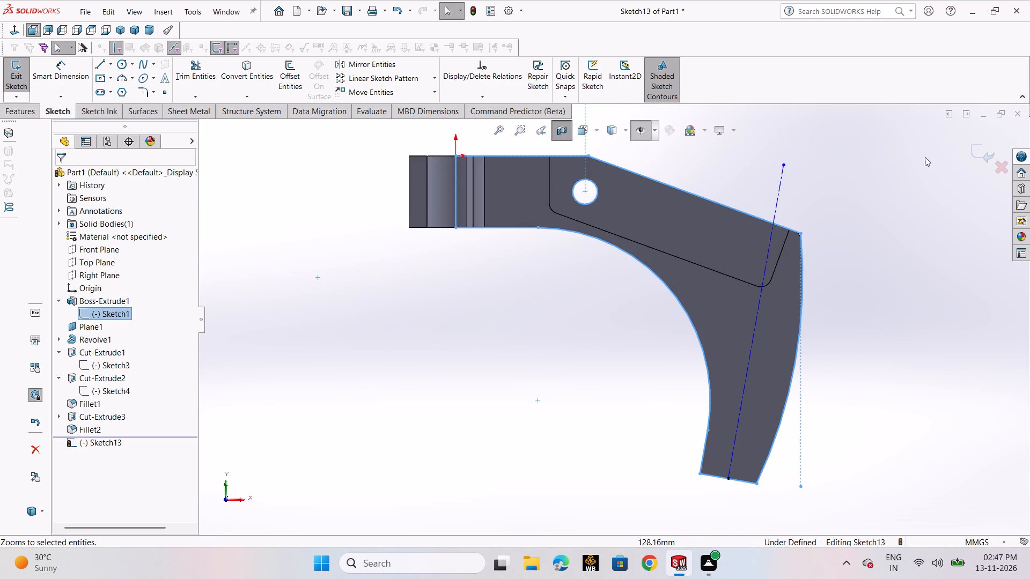
click(990, 150)
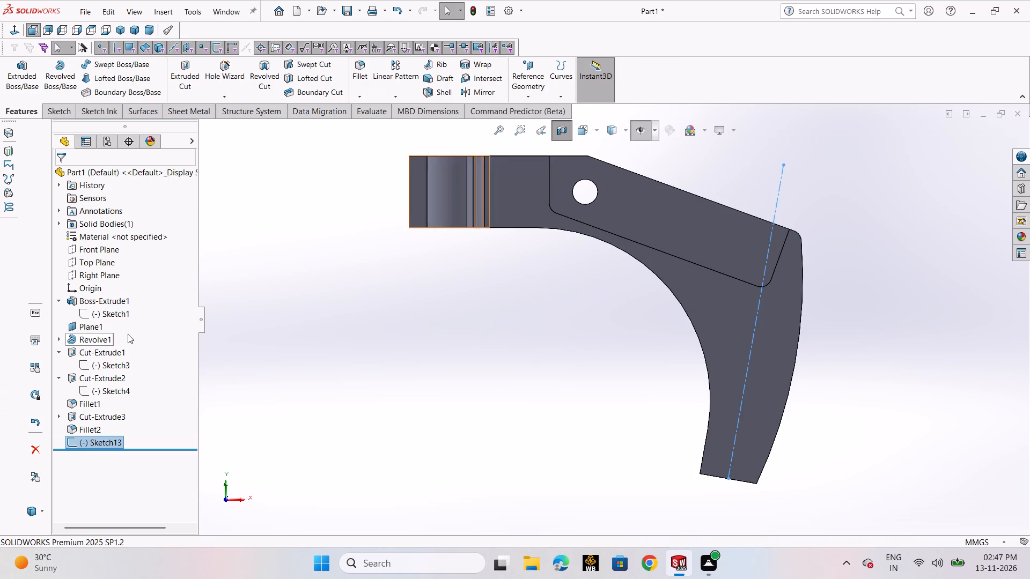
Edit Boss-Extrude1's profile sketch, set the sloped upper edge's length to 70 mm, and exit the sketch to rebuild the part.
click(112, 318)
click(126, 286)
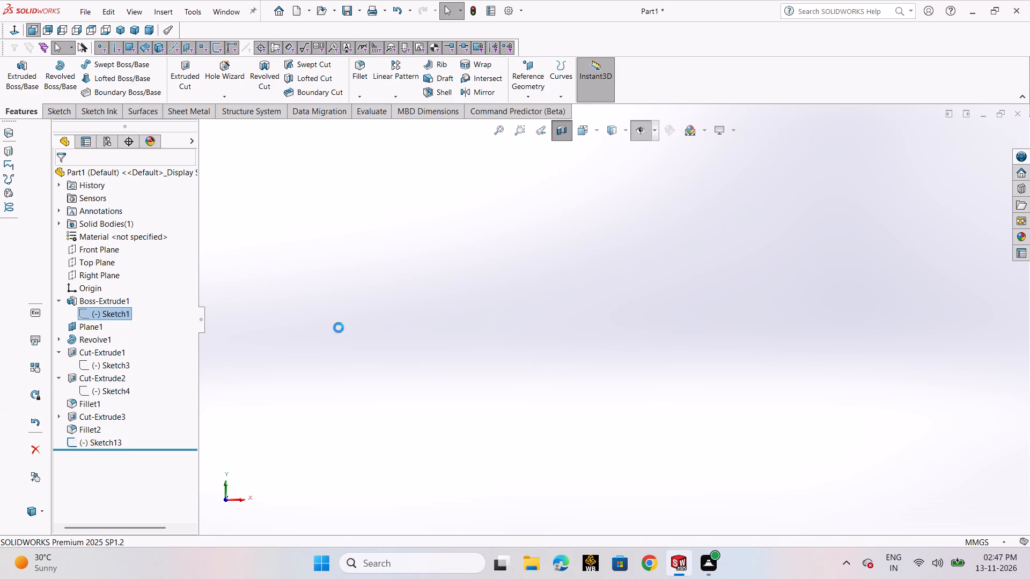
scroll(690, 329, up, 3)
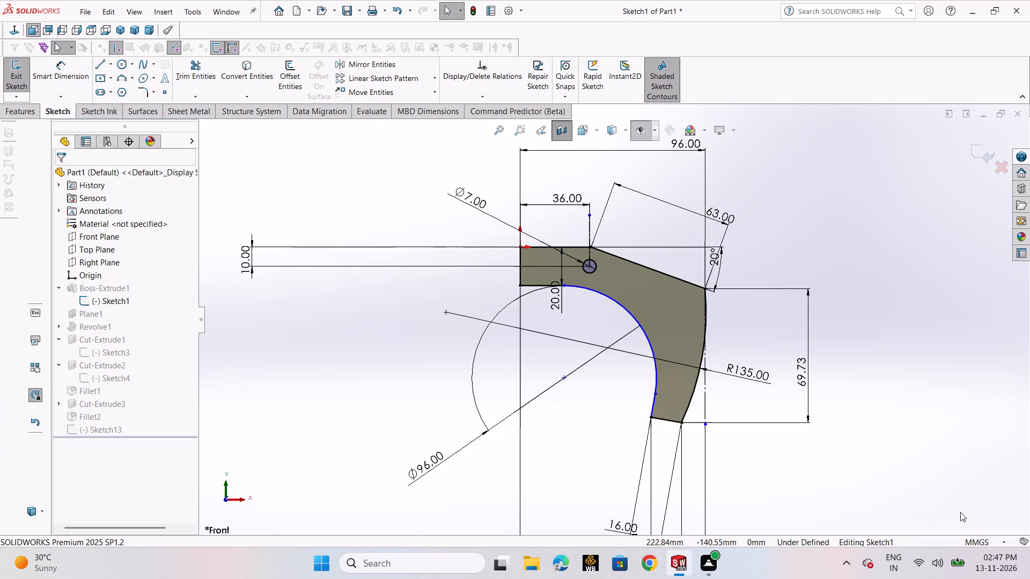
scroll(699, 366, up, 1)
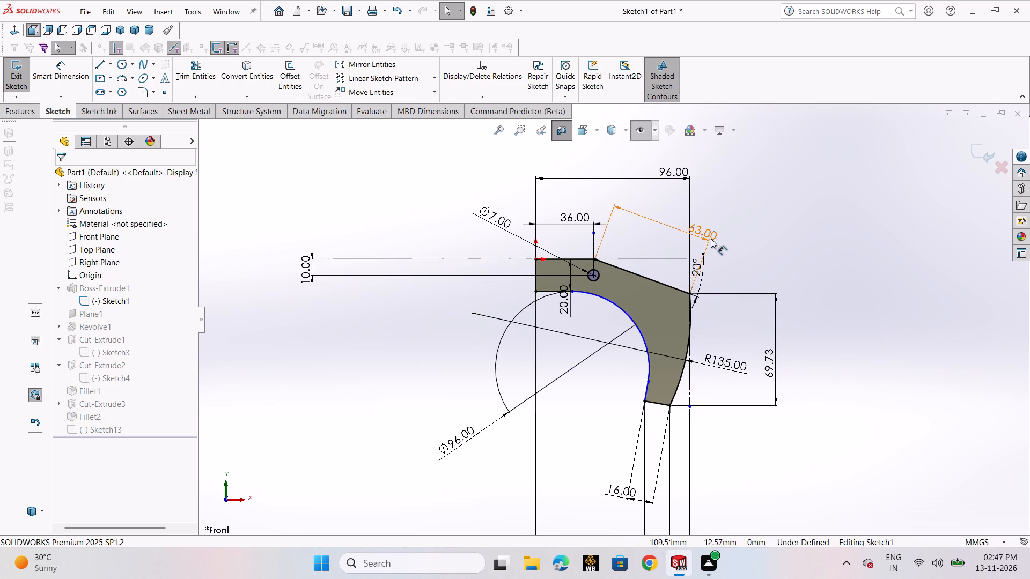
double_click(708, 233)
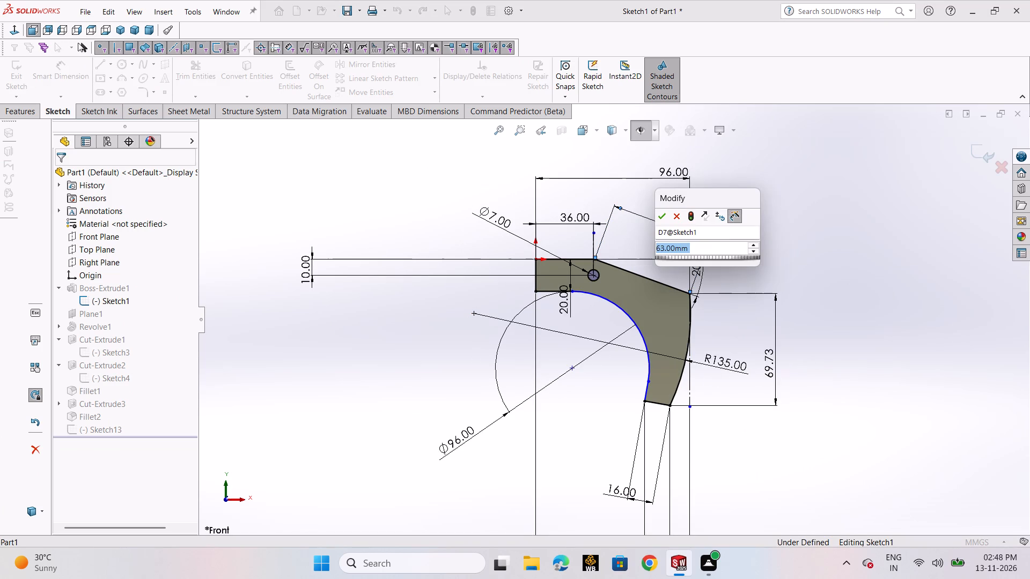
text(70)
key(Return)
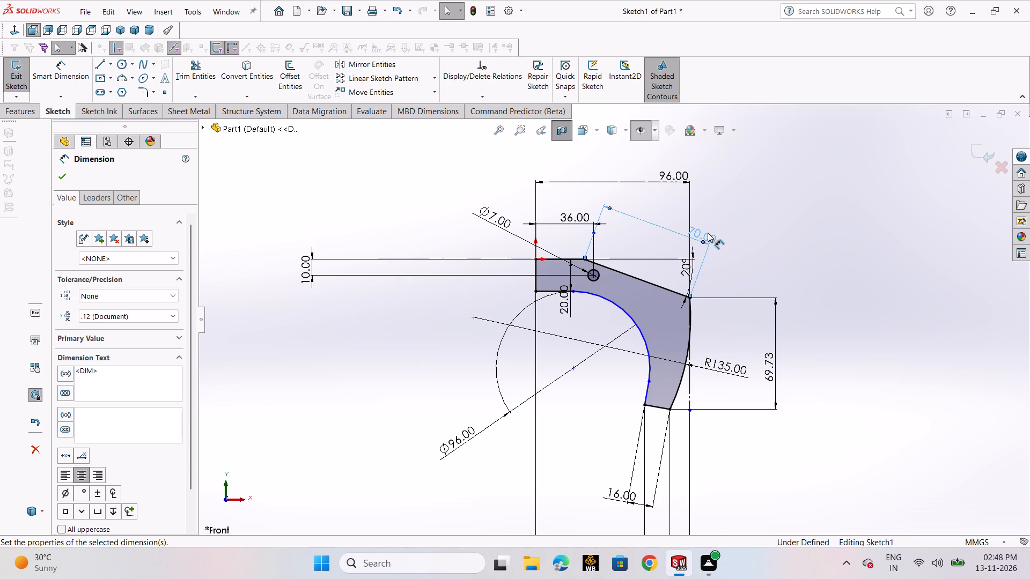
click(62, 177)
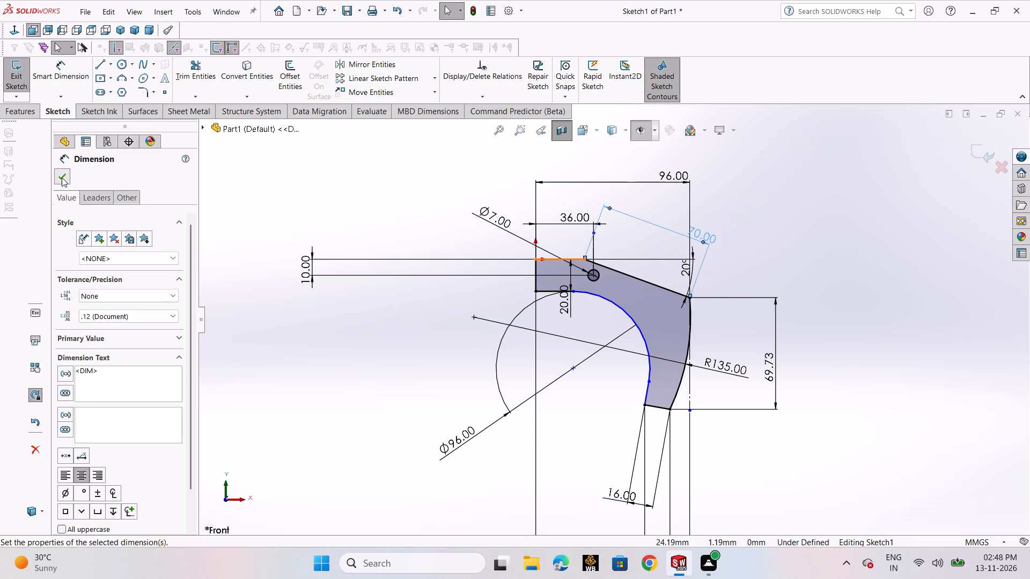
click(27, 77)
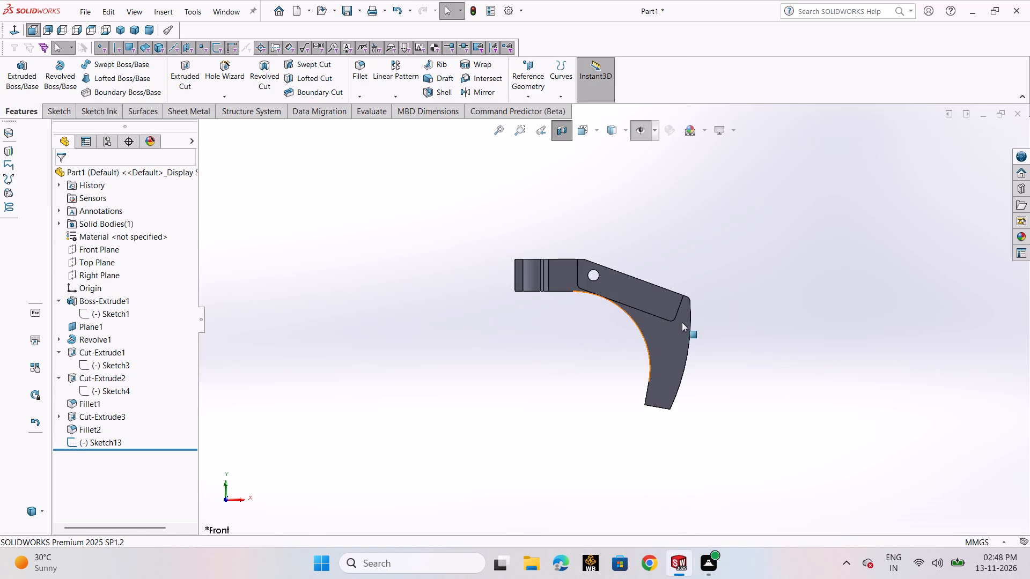
Review Boss-Extrude1's extrusion settings and close them without changes.
click(106, 445)
click(569, 343)
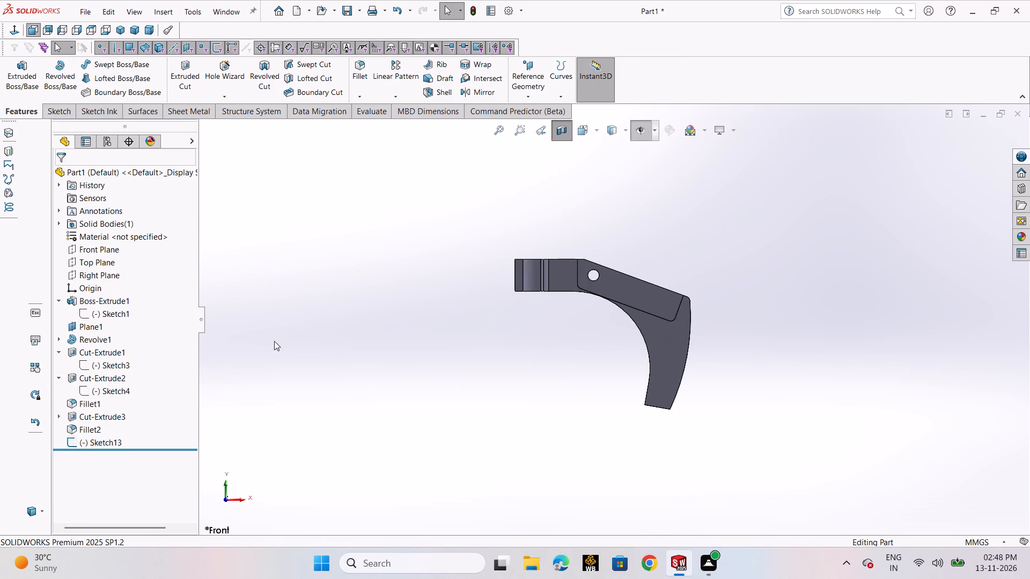
click(121, 300)
click(135, 264)
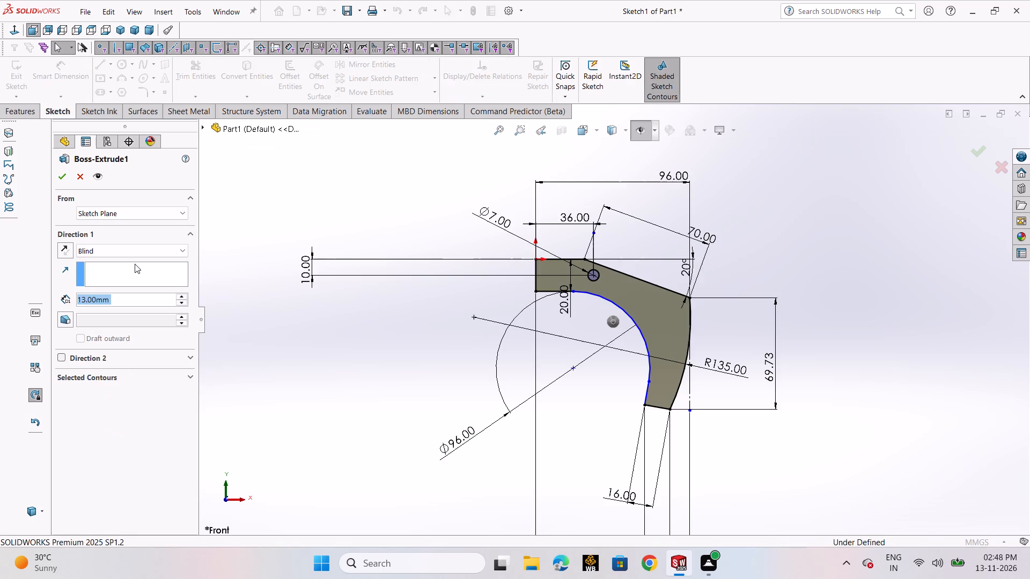
click(971, 150)
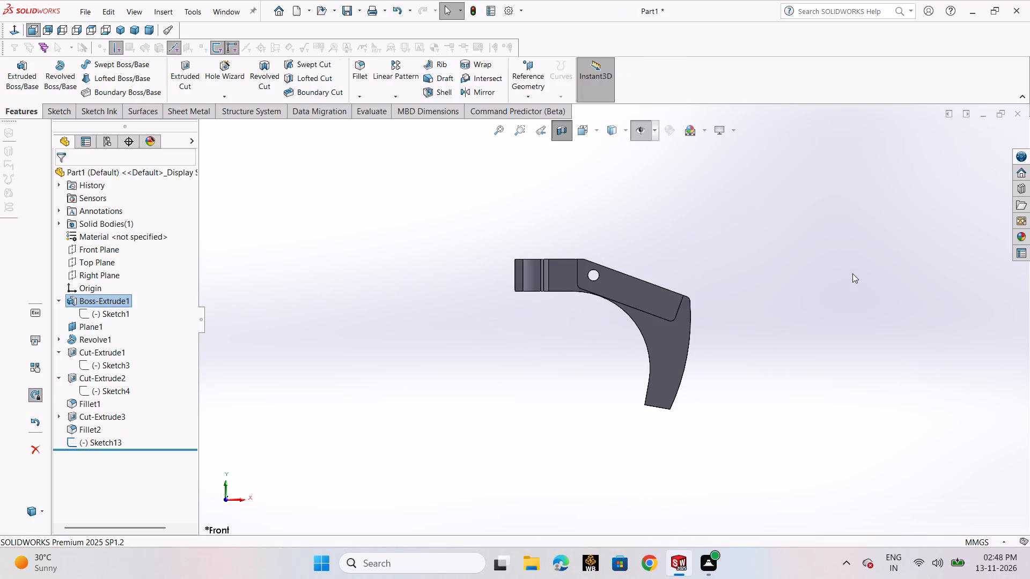
click(834, 278)
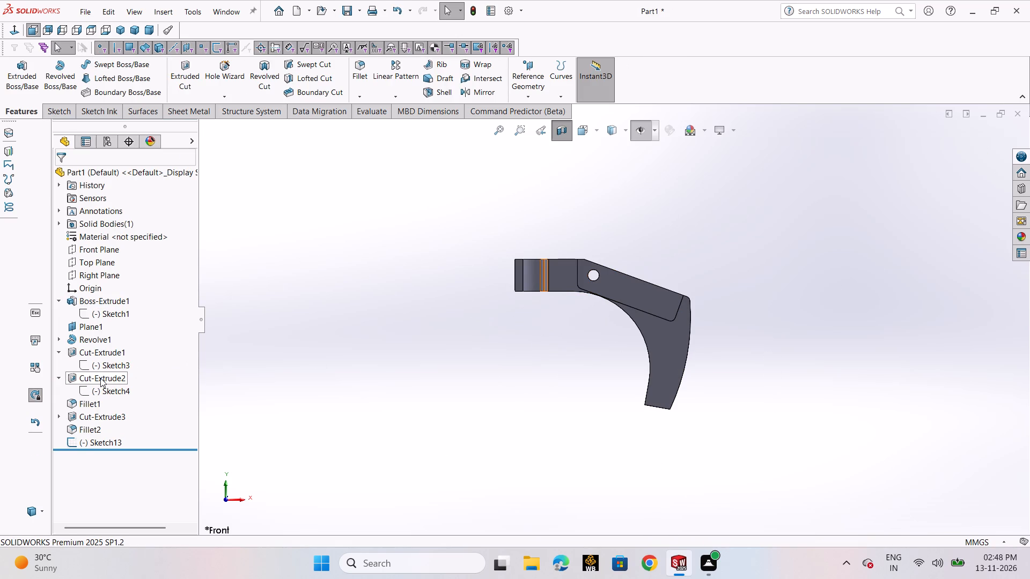
Edit Boss-Extrude1's profile sketch and set the sloped upper edge's length to 57 mm.
click(112, 314)
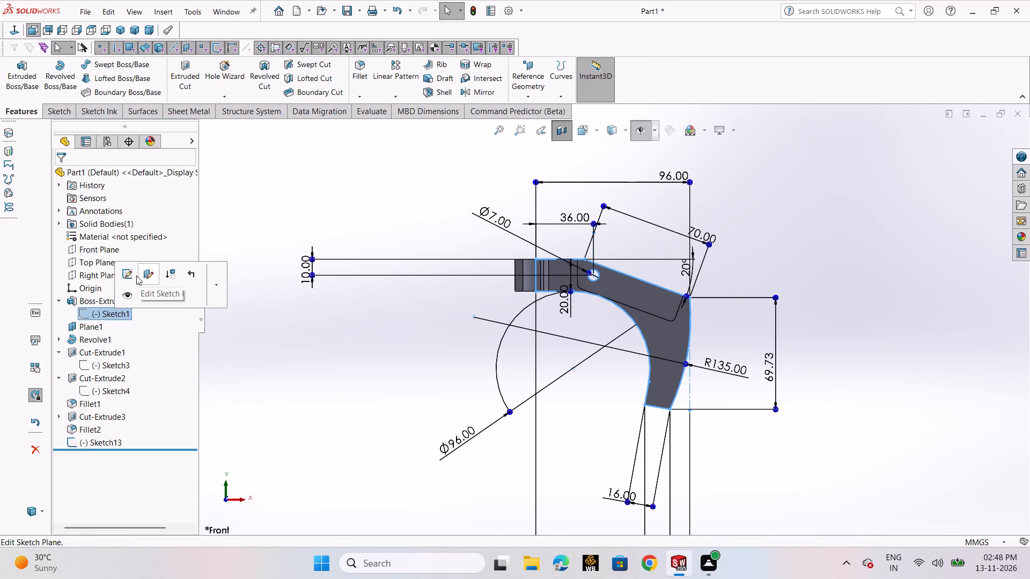
click(131, 274)
scroll(768, 279, up, 3)
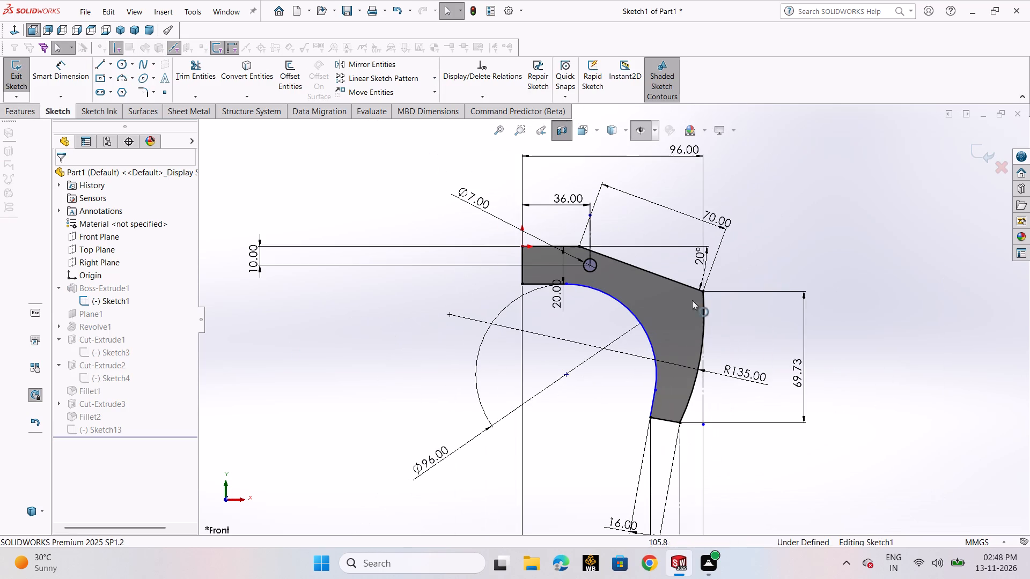
double_click(713, 217)
text(57)
key(Return)
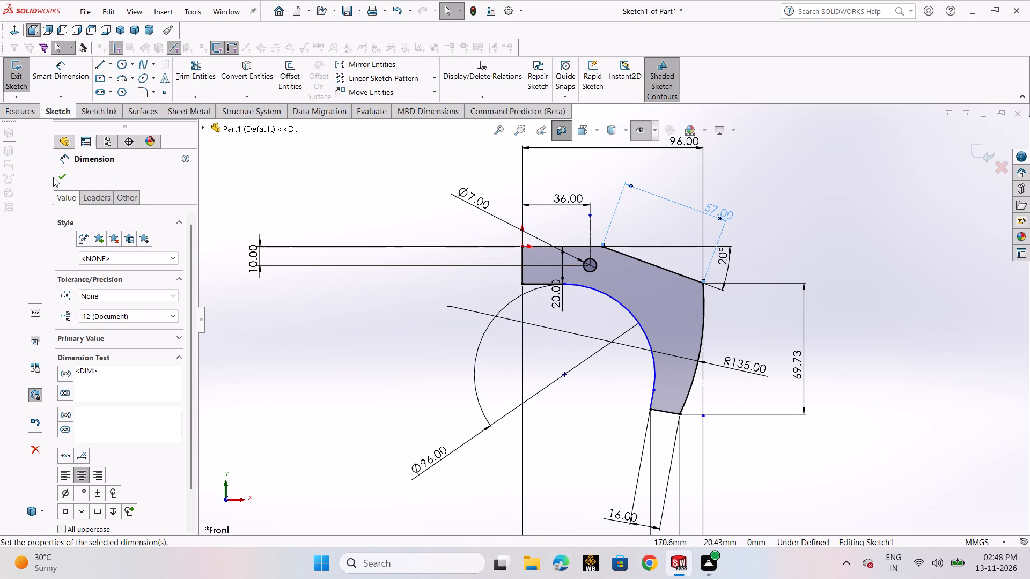
click(59, 176)
click(553, 375)
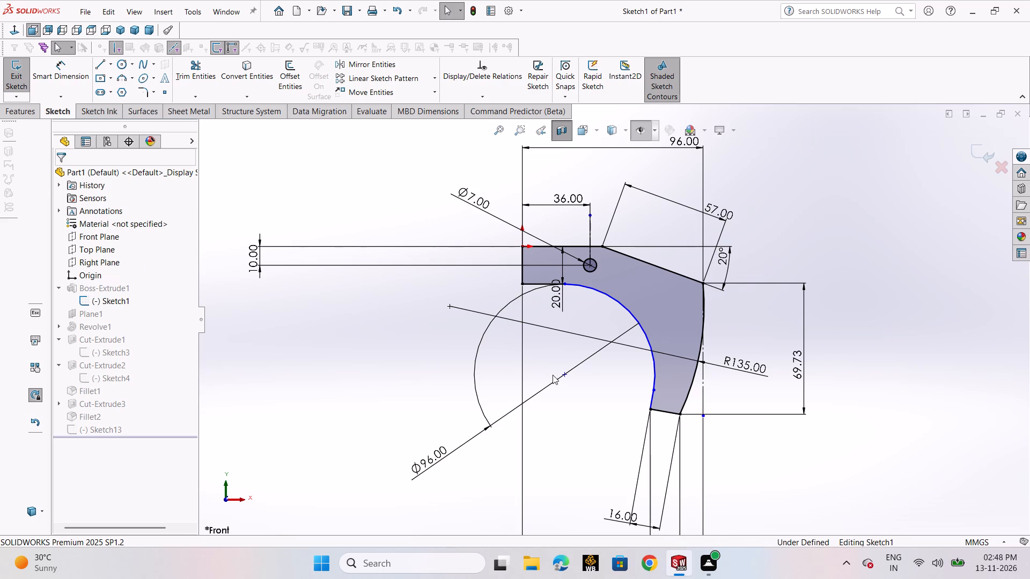
click(610, 419)
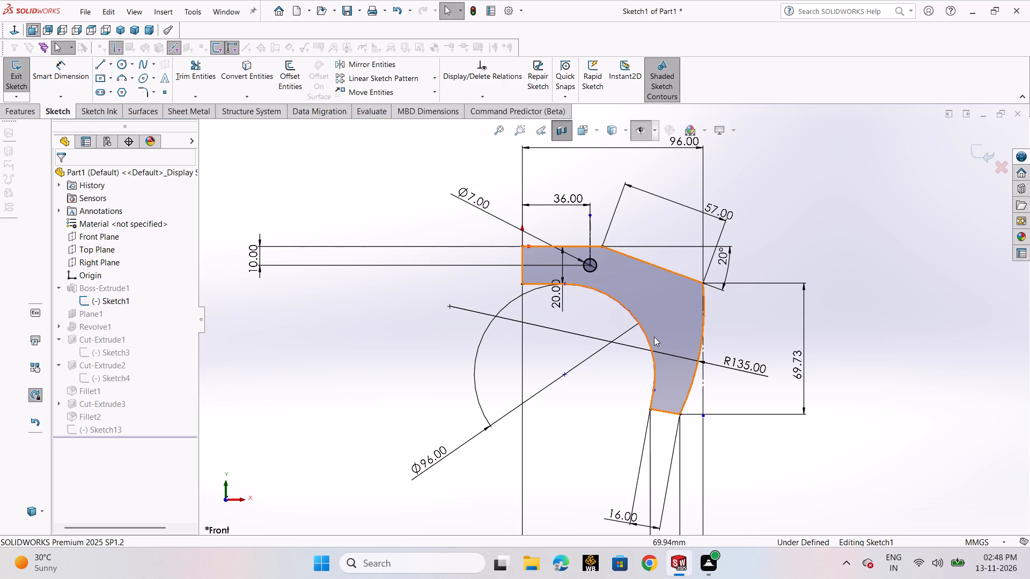
Delete the inner concave arc and the outer convex R135 arc from the hook's profile sketch.
click(653, 354)
key(Delete)
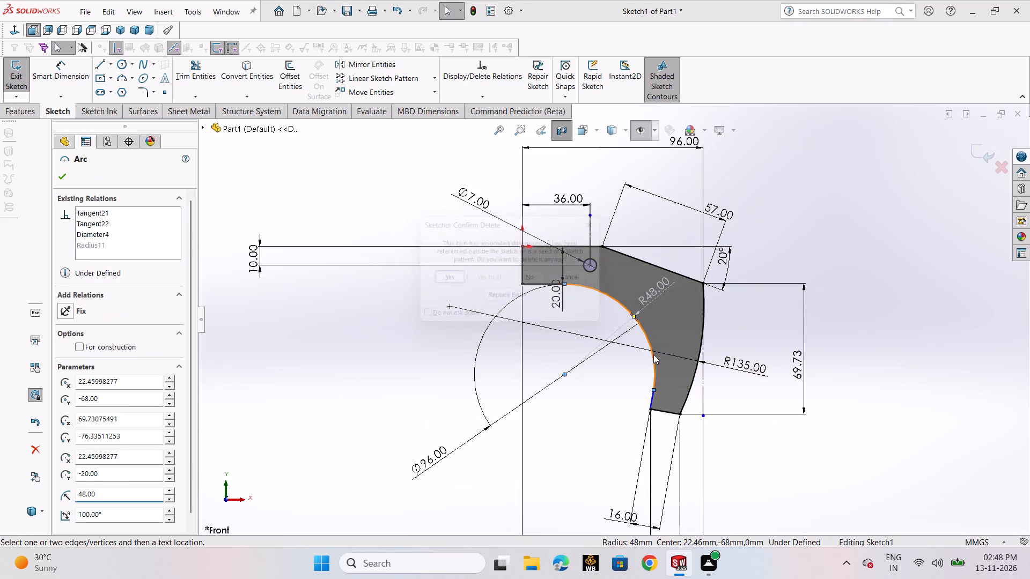
click(436, 277)
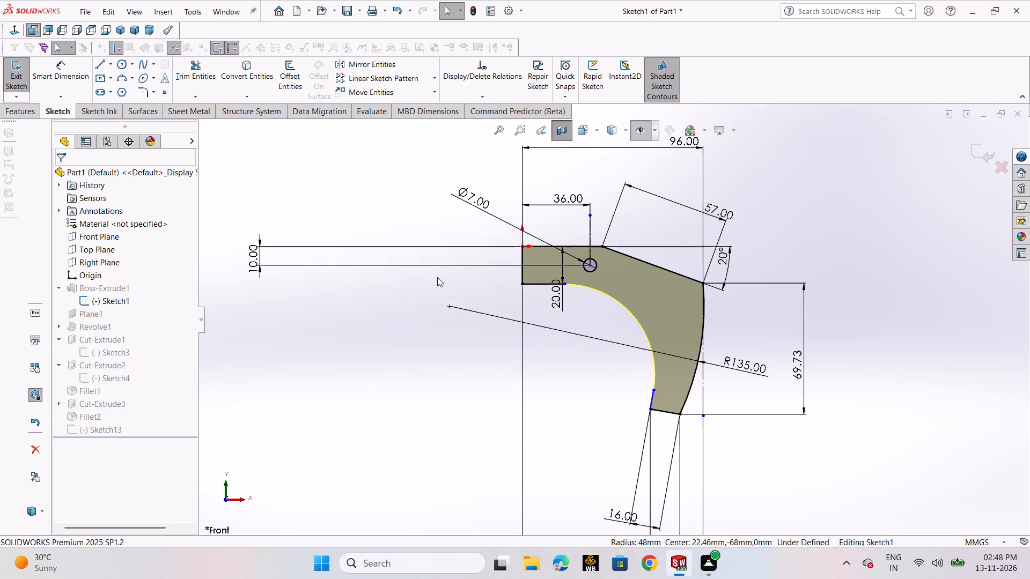
click(689, 390)
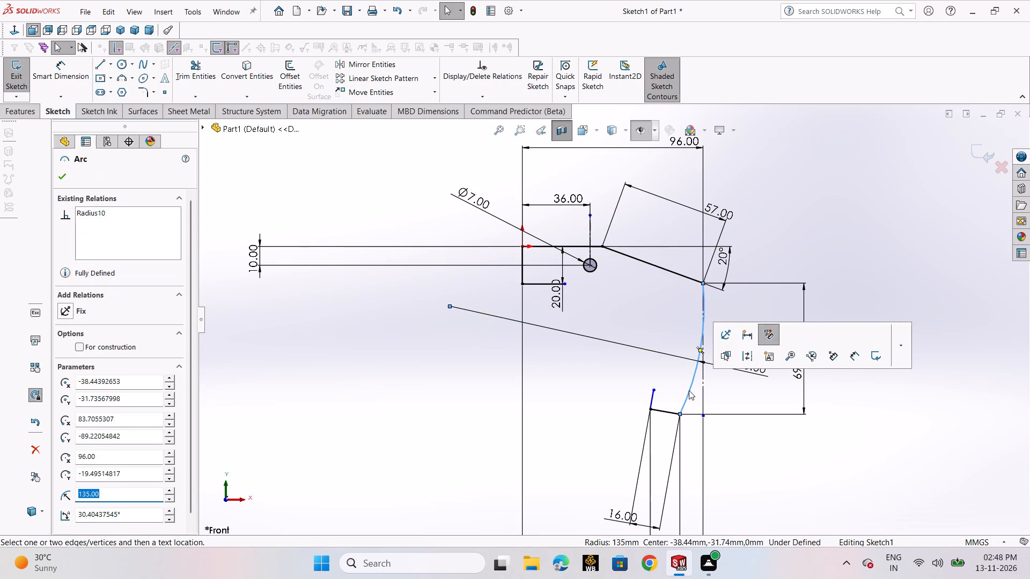
key(Delete)
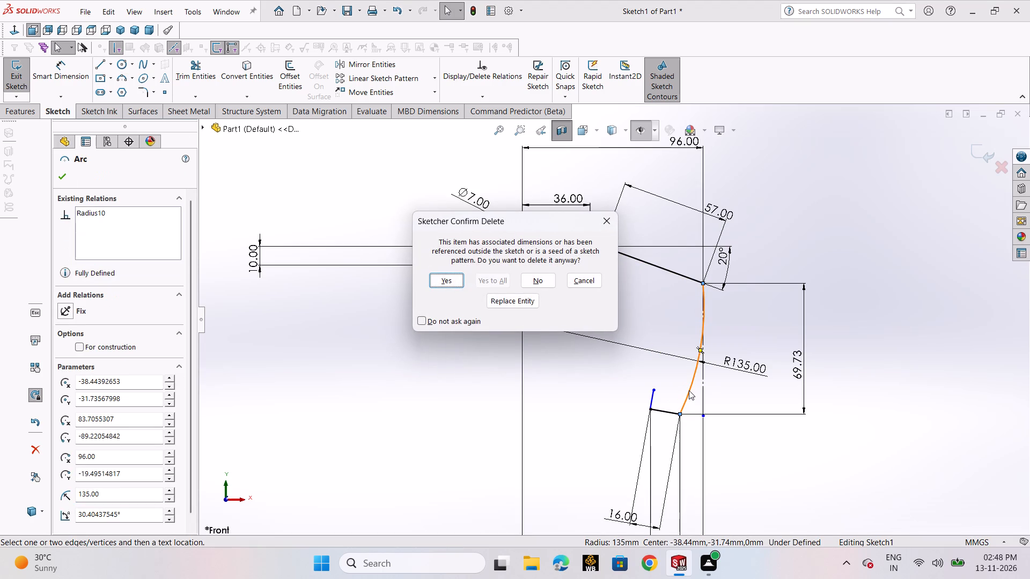
click(439, 282)
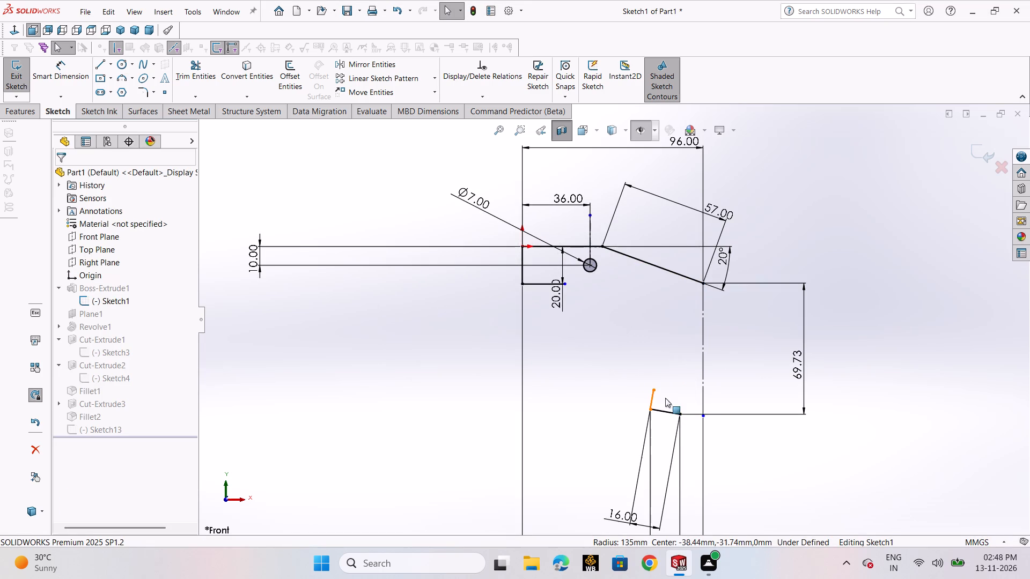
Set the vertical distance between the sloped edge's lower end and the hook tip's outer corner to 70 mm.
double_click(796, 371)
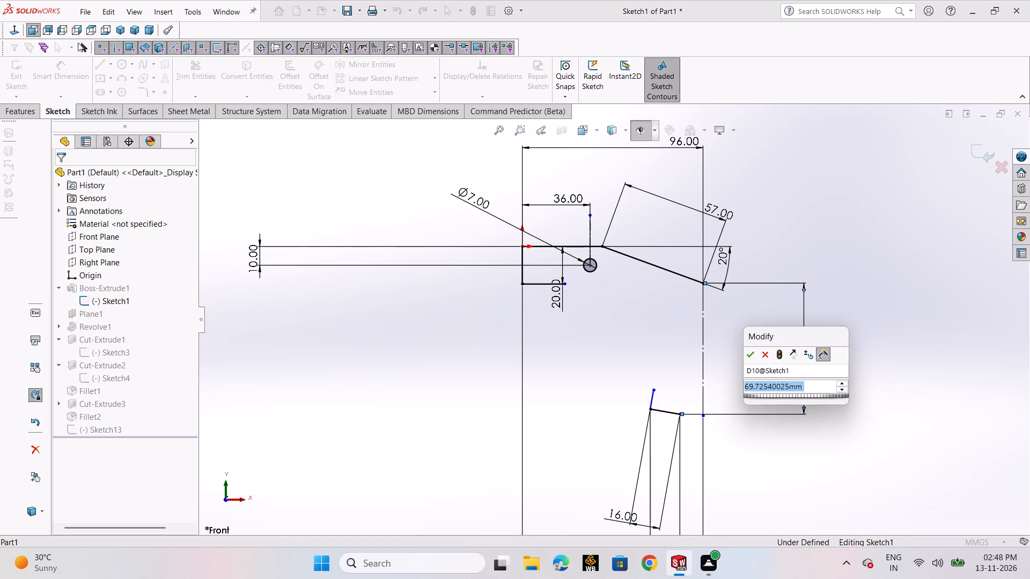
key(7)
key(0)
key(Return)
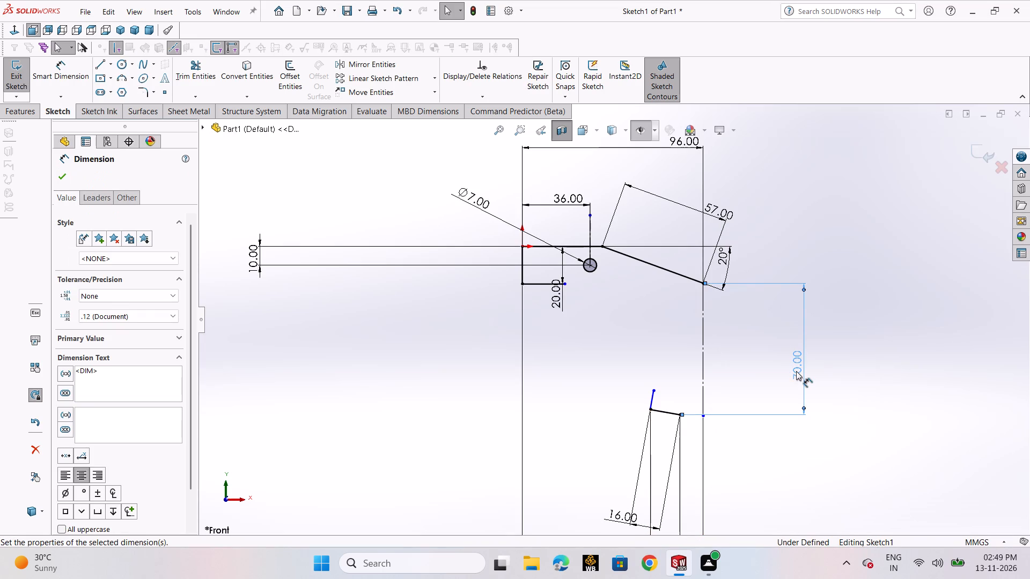
Set the vertical distance between the sloped edge's lower end and the hook tip's outer corner to 75 mm.
double_click(796, 371)
text(75)
key(Return)
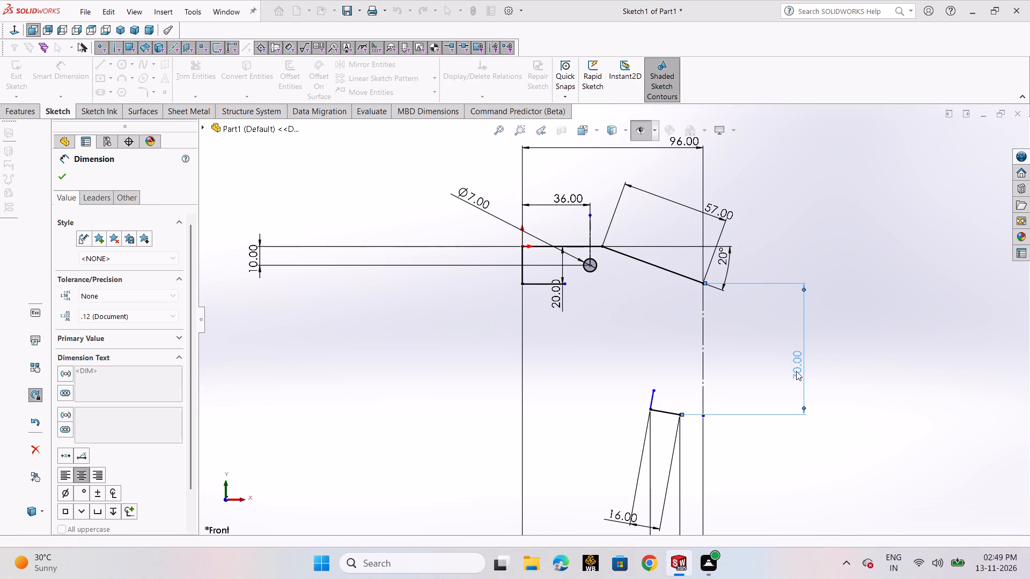
key(Escape)
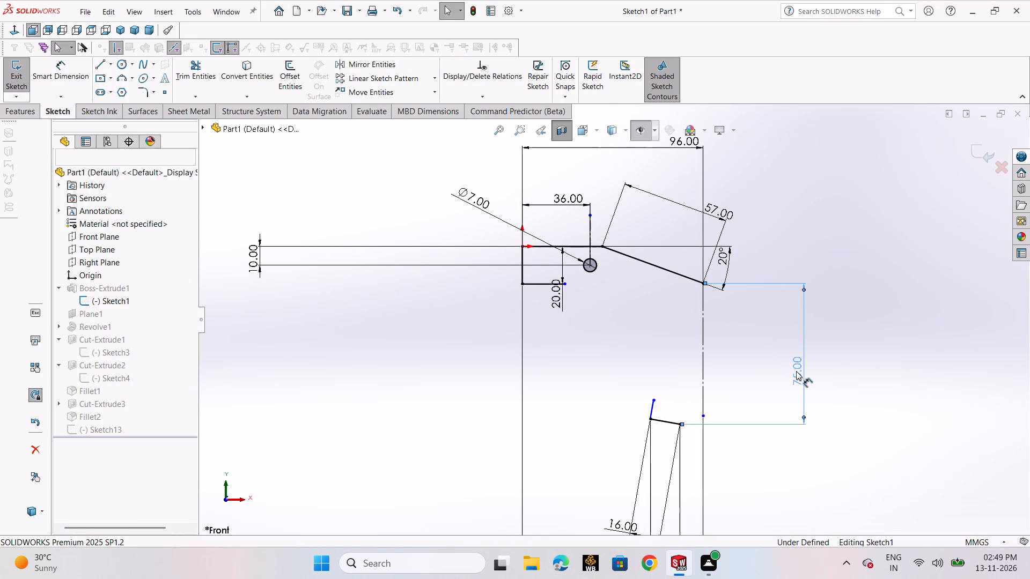
Sketch a three-point arc of about 55 mm radius joining the short lower horizontal edge to the short line at the hook's tip.
click(124, 72)
click(145, 121)
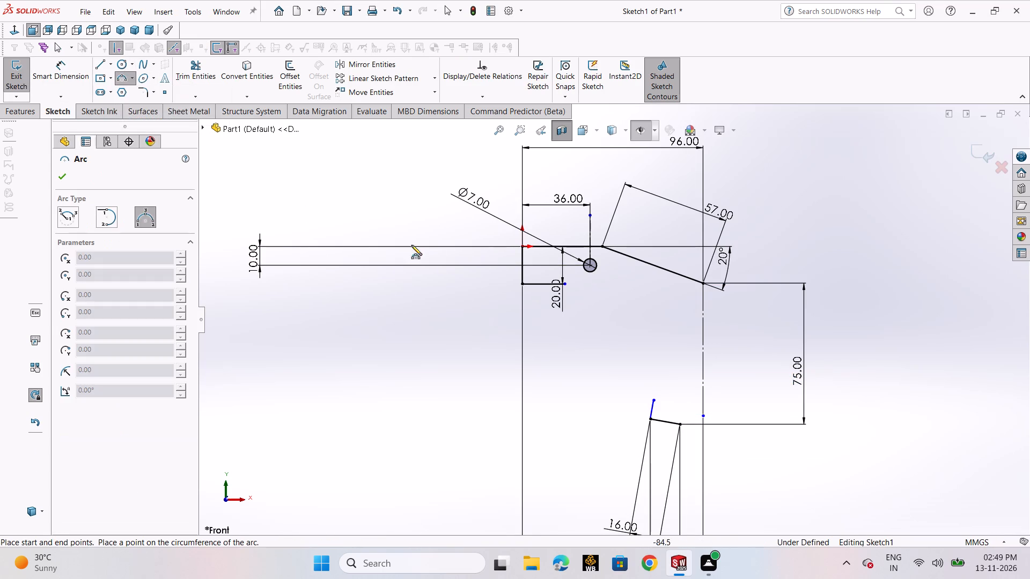
click(566, 285)
click(657, 398)
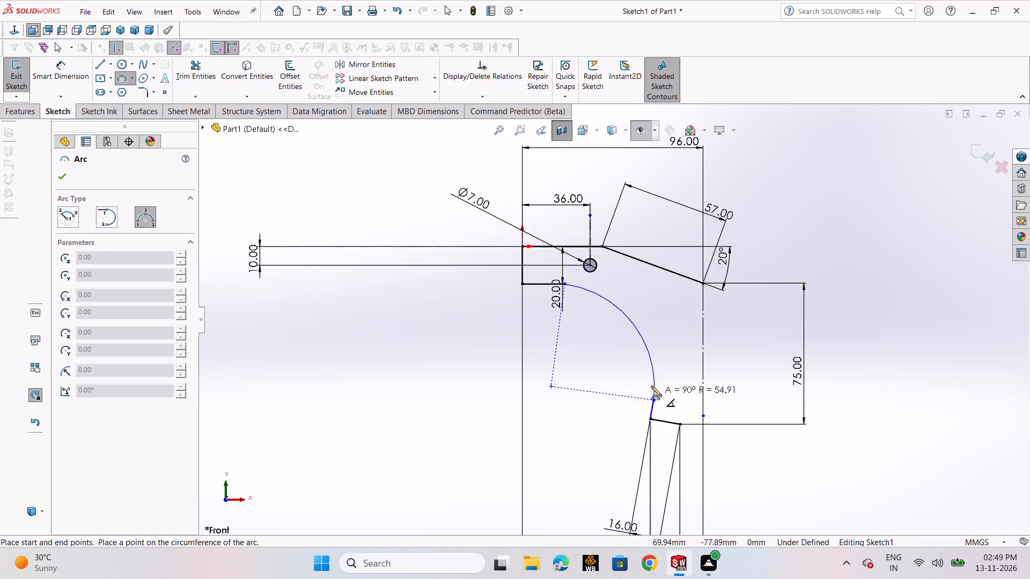
click(647, 343)
right_click(647, 343)
click(659, 350)
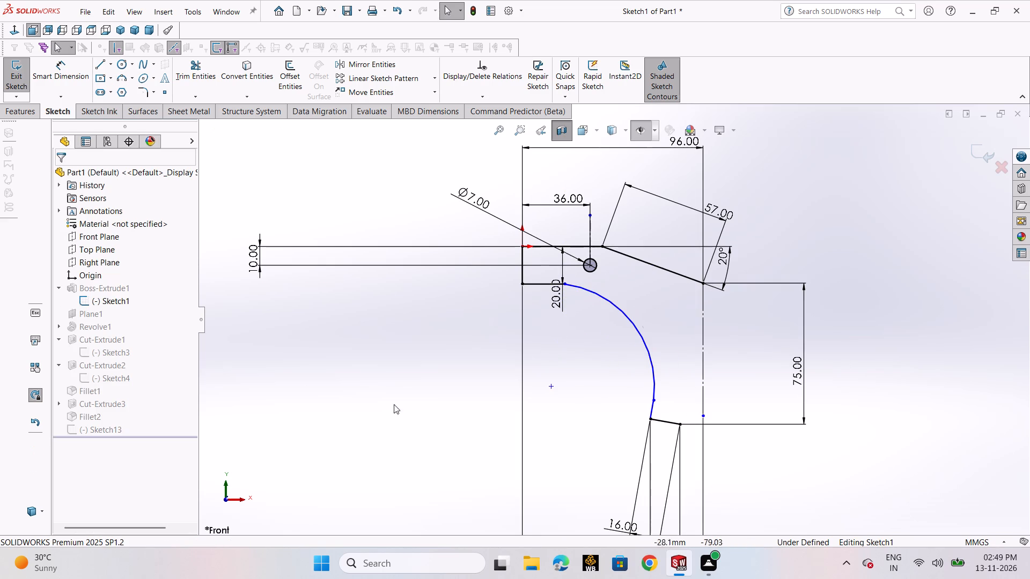
Dimension the new inner arc with a radius of 48 mm.
click(90, 75)
click(625, 308)
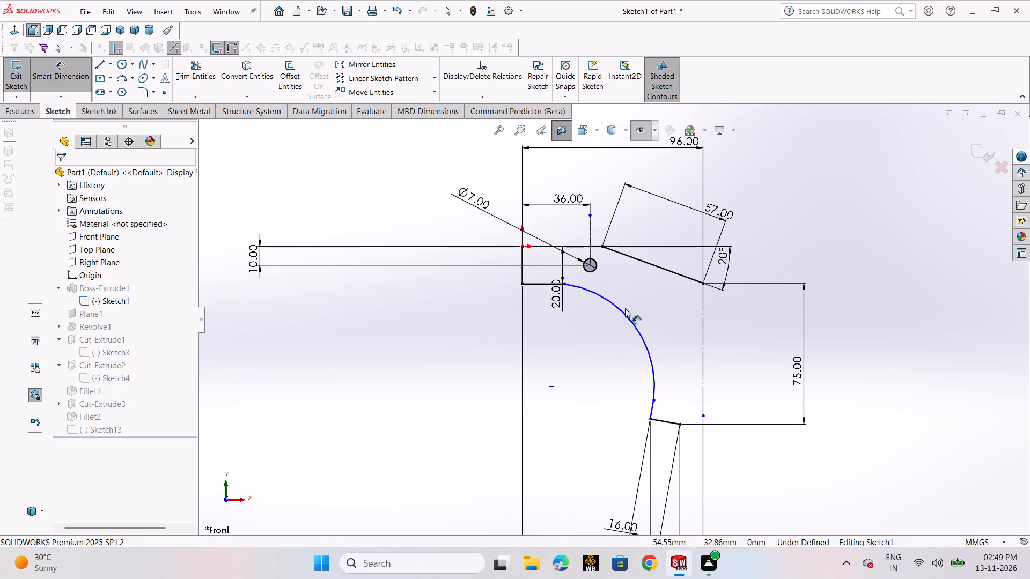
click(625, 317)
click(605, 342)
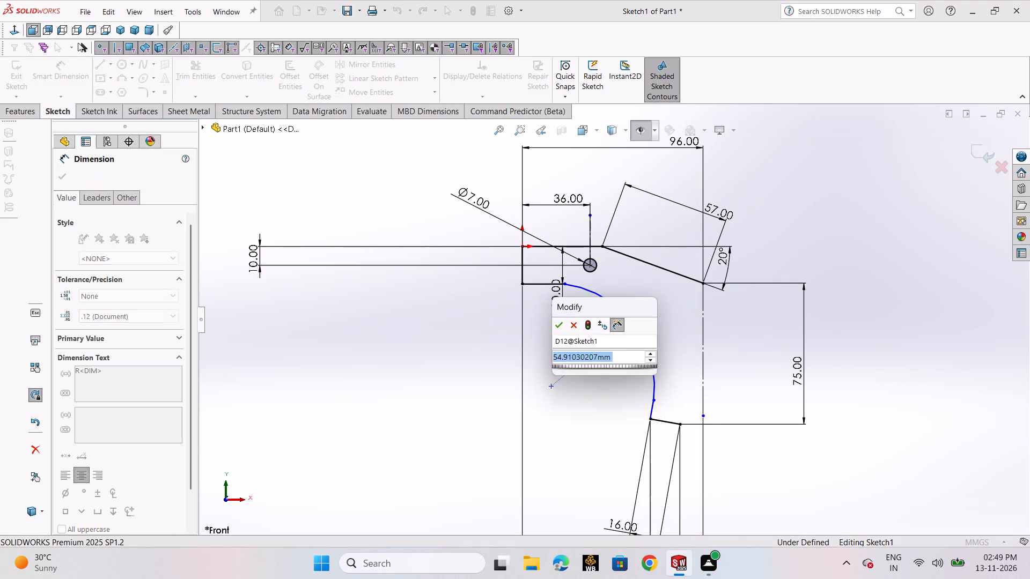
text(48)
key(Return)
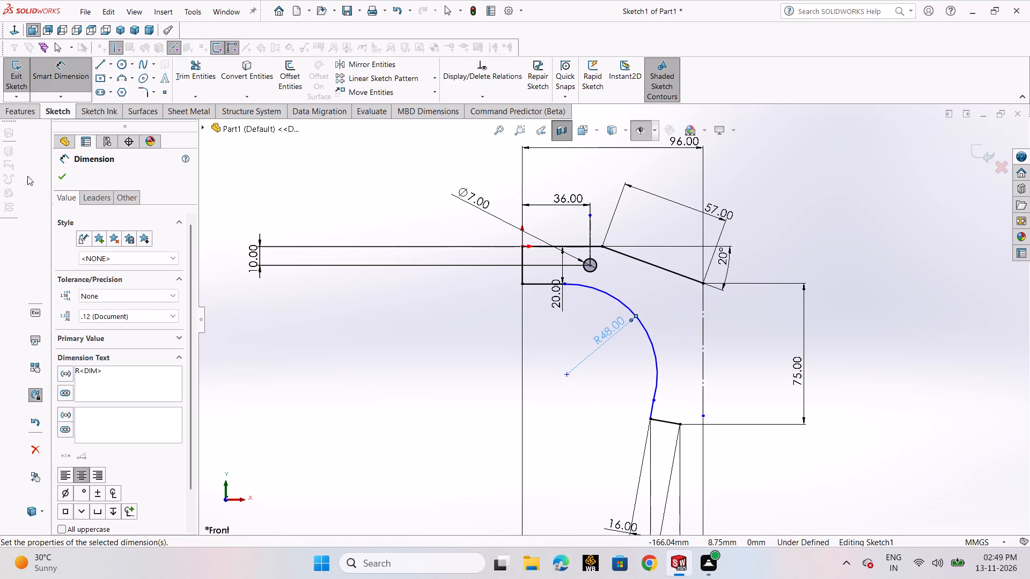
click(63, 174)
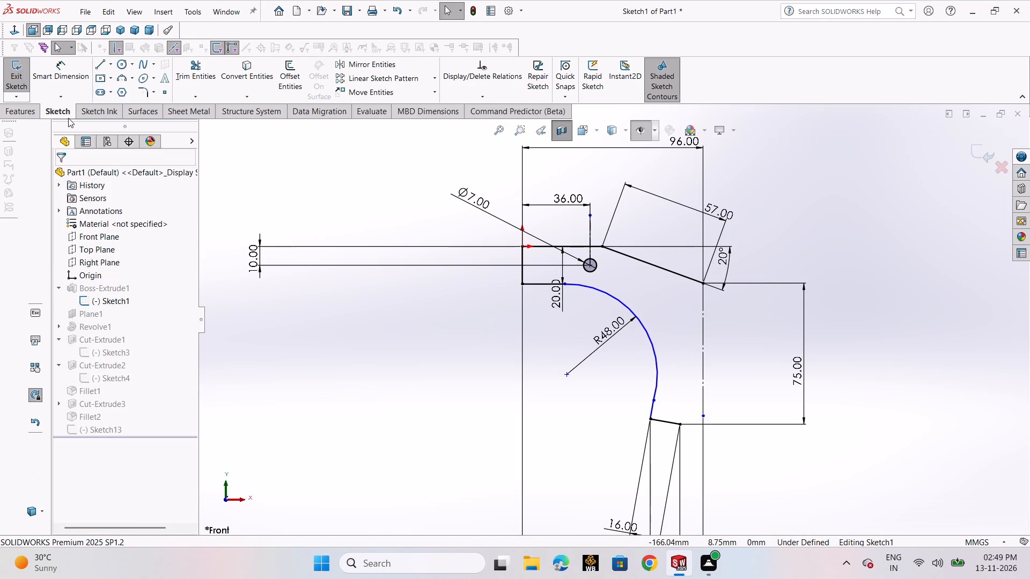
Sketch a three-point arc of about 209 mm radius from the sloped edge's lower end to the hook tip's outer corner.
click(128, 77)
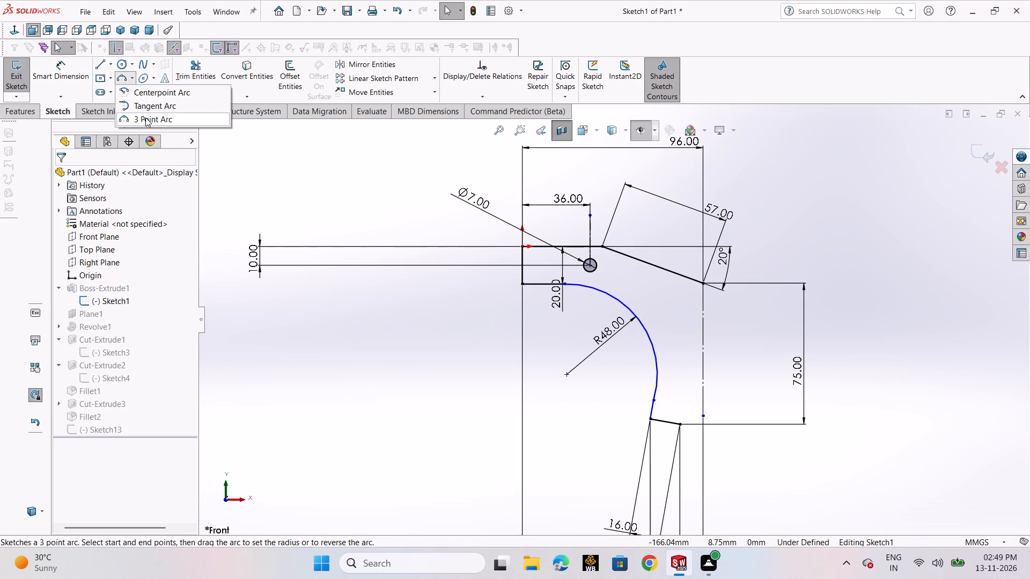
click(152, 121)
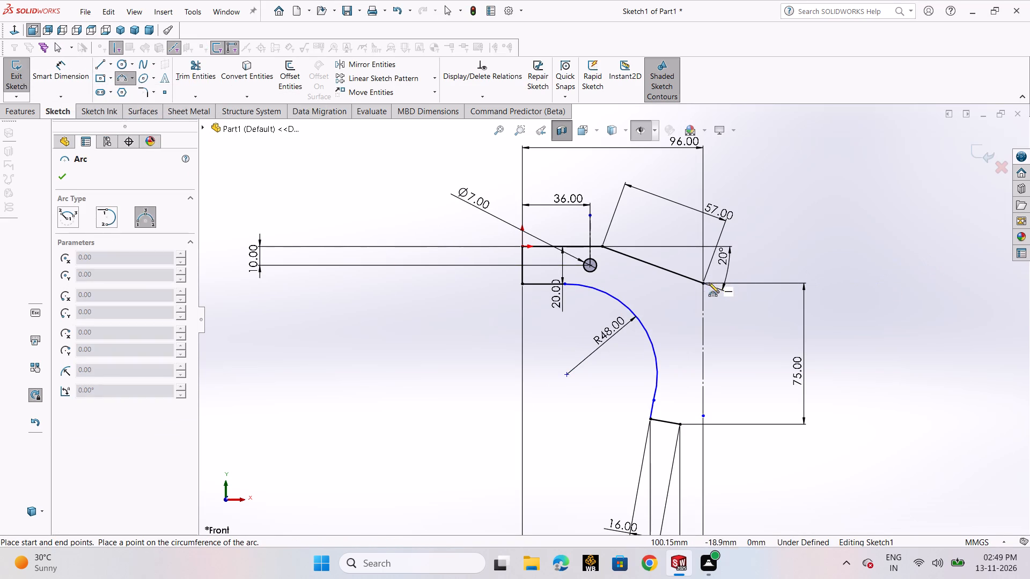
click(704, 284)
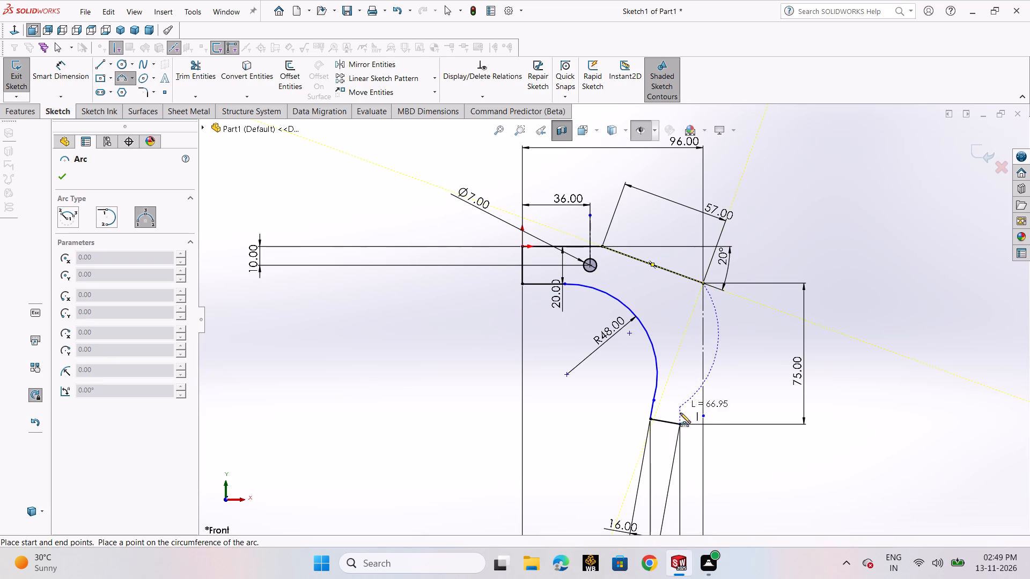
click(680, 424)
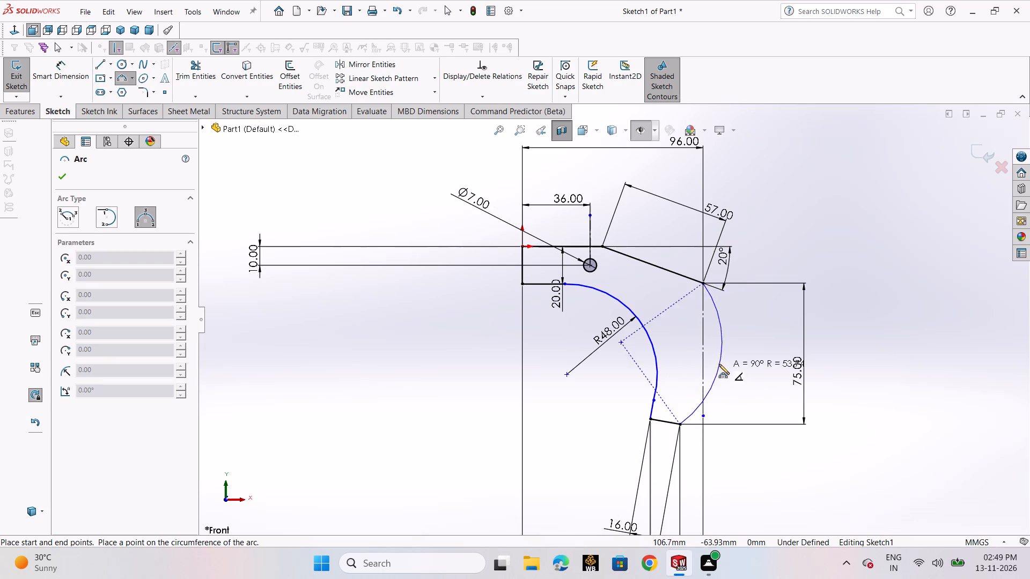
click(698, 351)
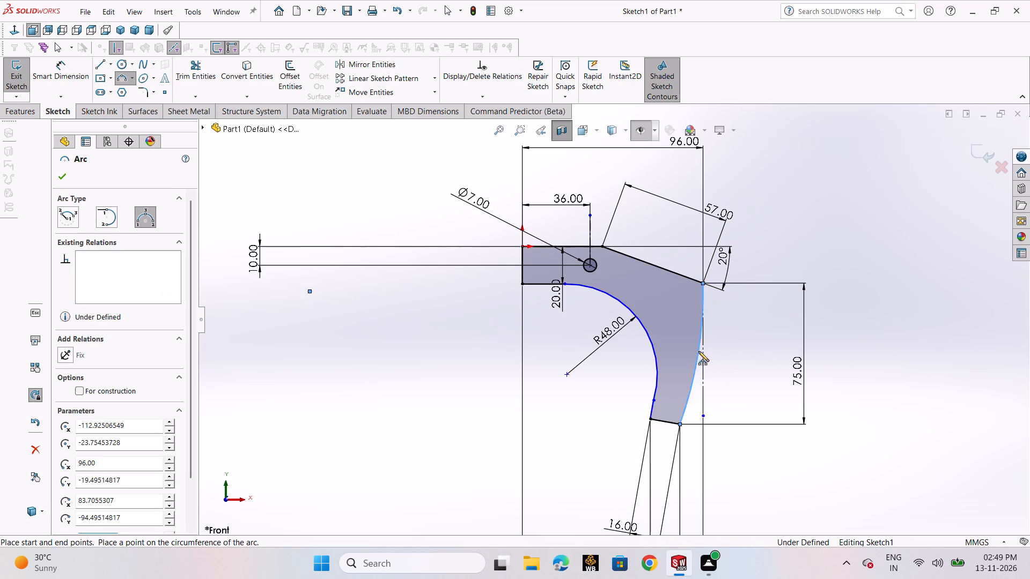
right_click(698, 351)
click(718, 357)
Dimension the new outer arc with a radius of 135 mm.
click(79, 85)
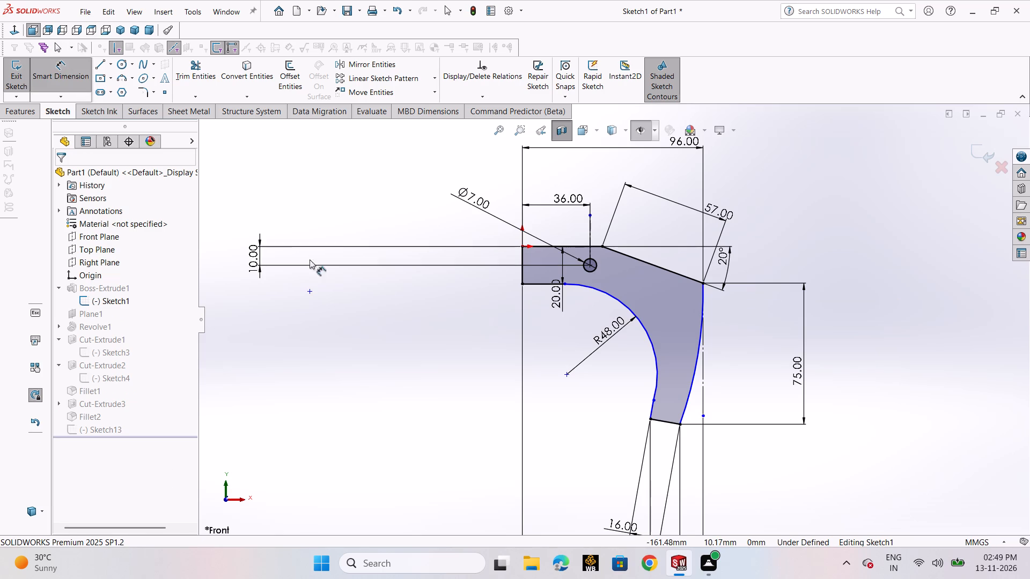
click(692, 373)
click(731, 377)
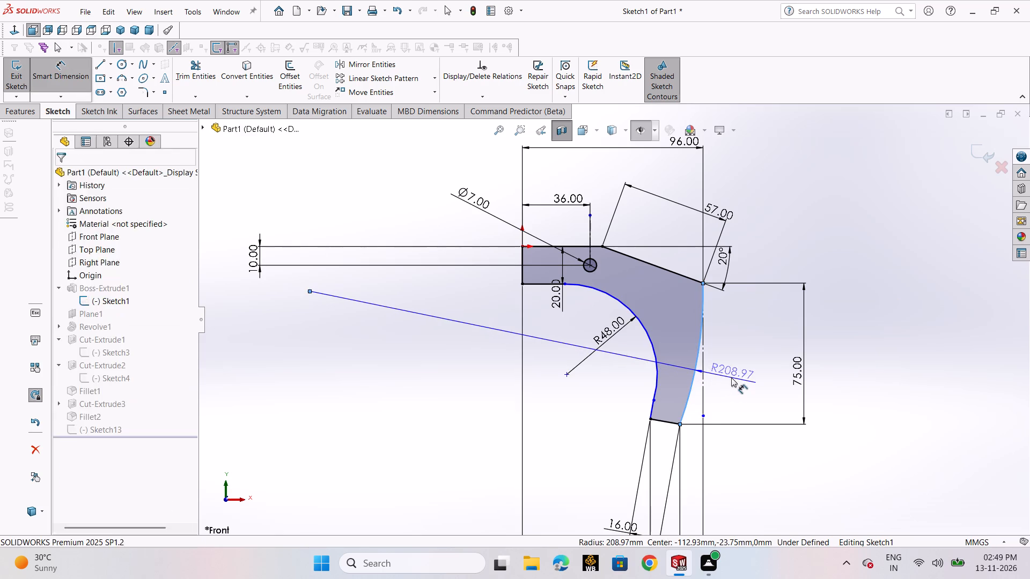
text(135)
key(Return)
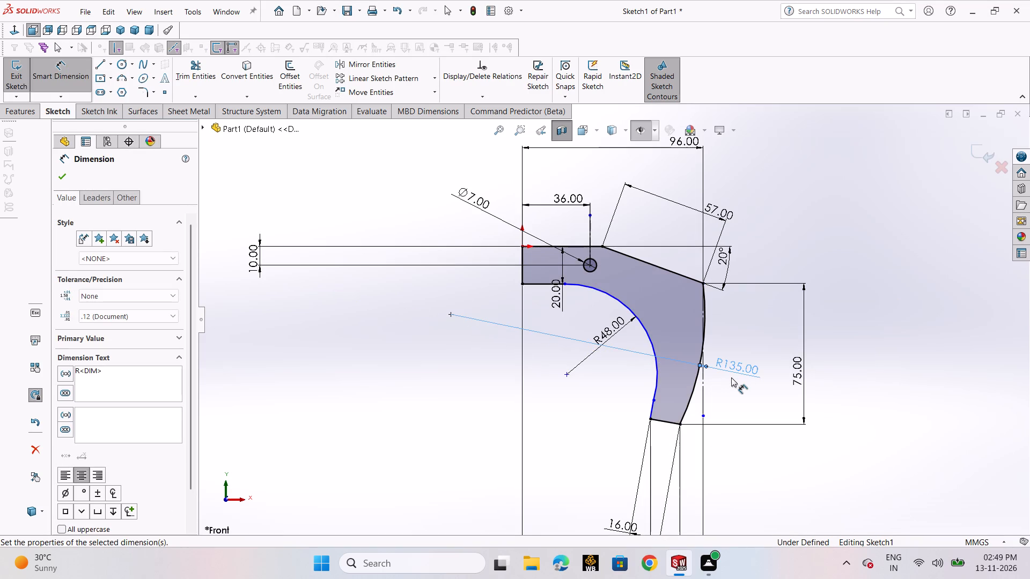
drag(66, 176, 56, 175)
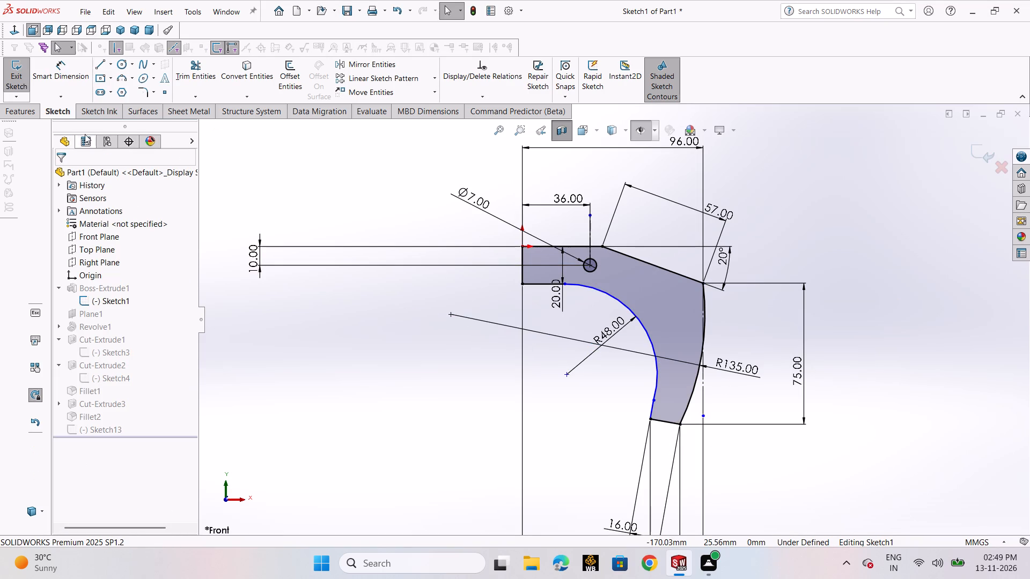
Add a 3 mm sketch fillet at the corner between the sloped upper edge and the outer arc.
click(149, 88)
click(162, 106)
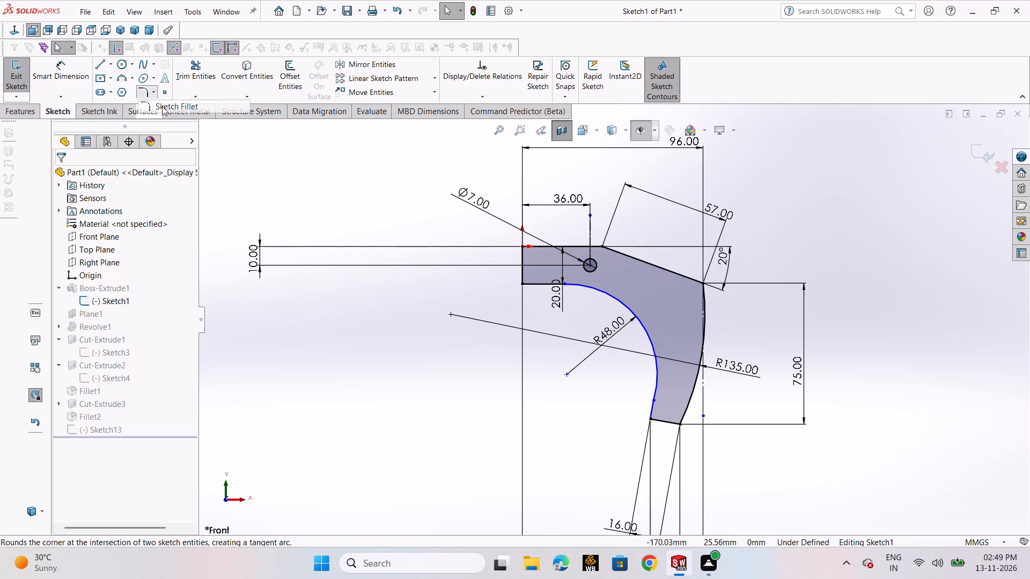
click(703, 283)
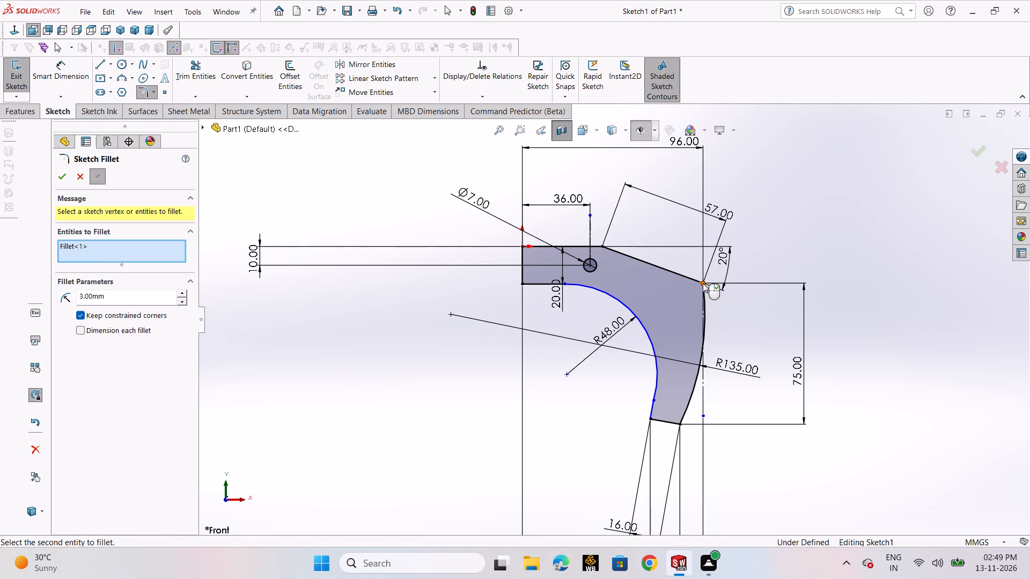
click(59, 179)
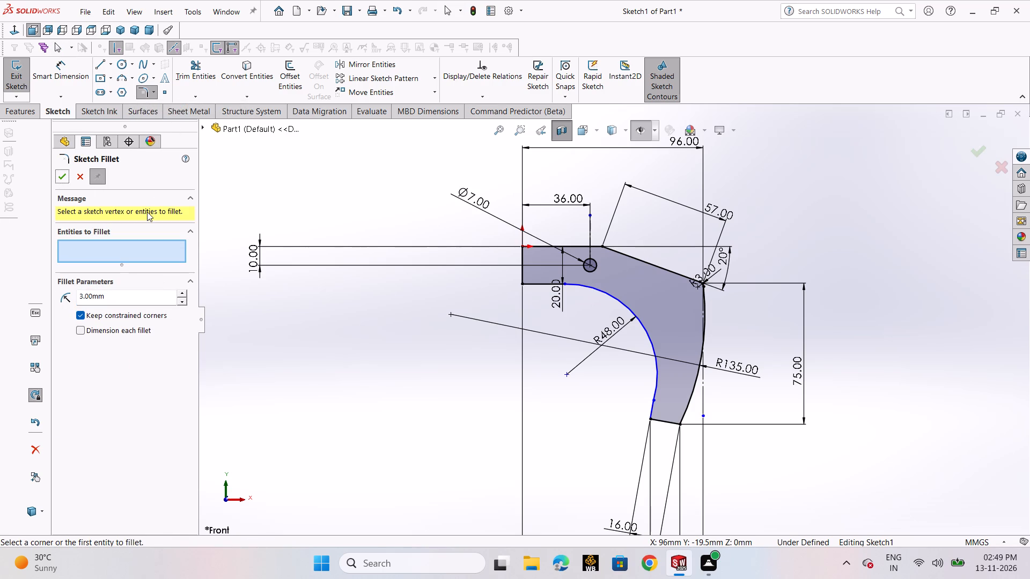
click(62, 180)
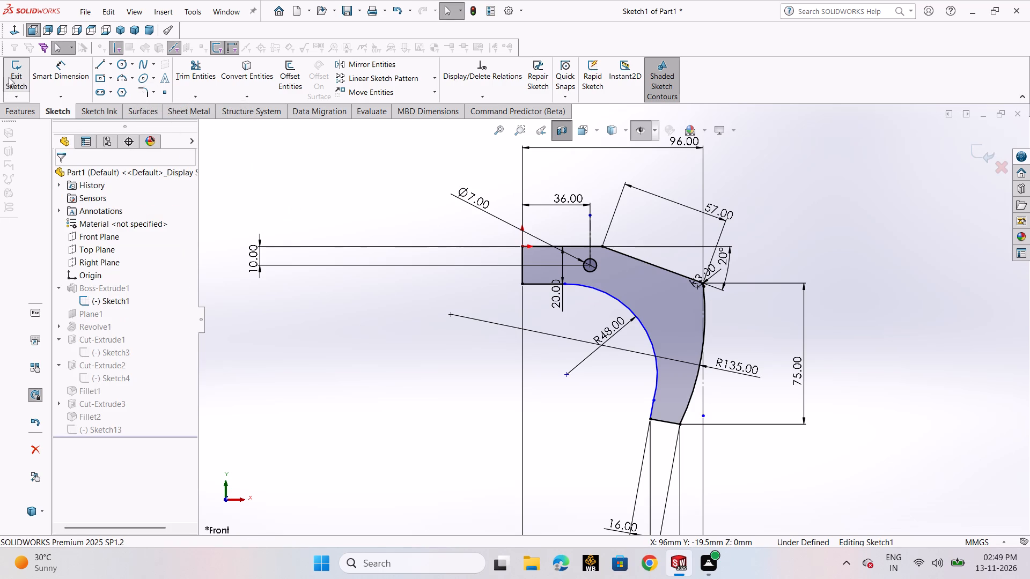
Exit the profile sketch to rebuild the part and dismiss the rebuild error report.
click(9, 77)
click(517, 291)
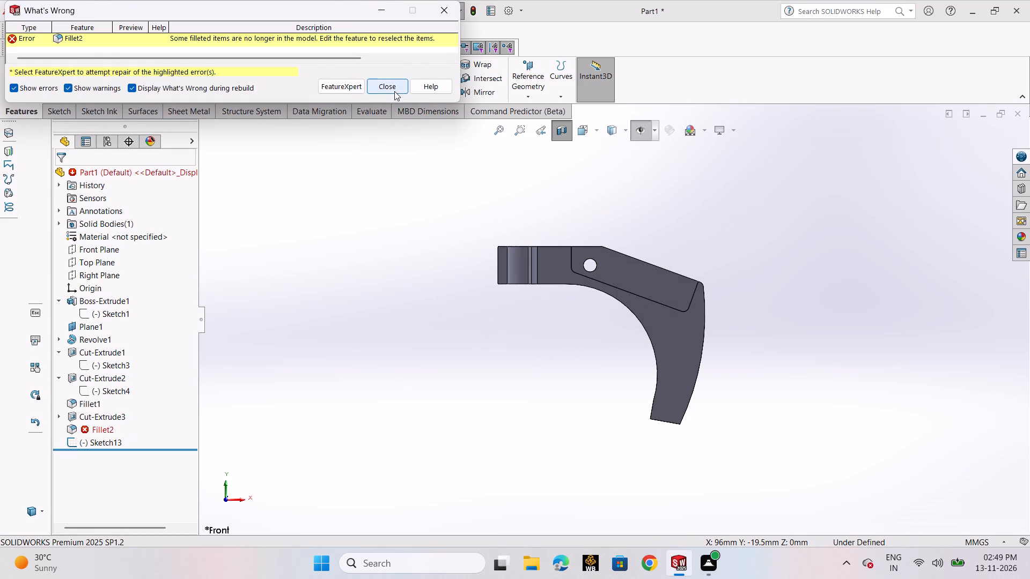
click(394, 91)
Delete the failed Fillet2 feature from the part.
click(94, 425)
right_click(94, 425)
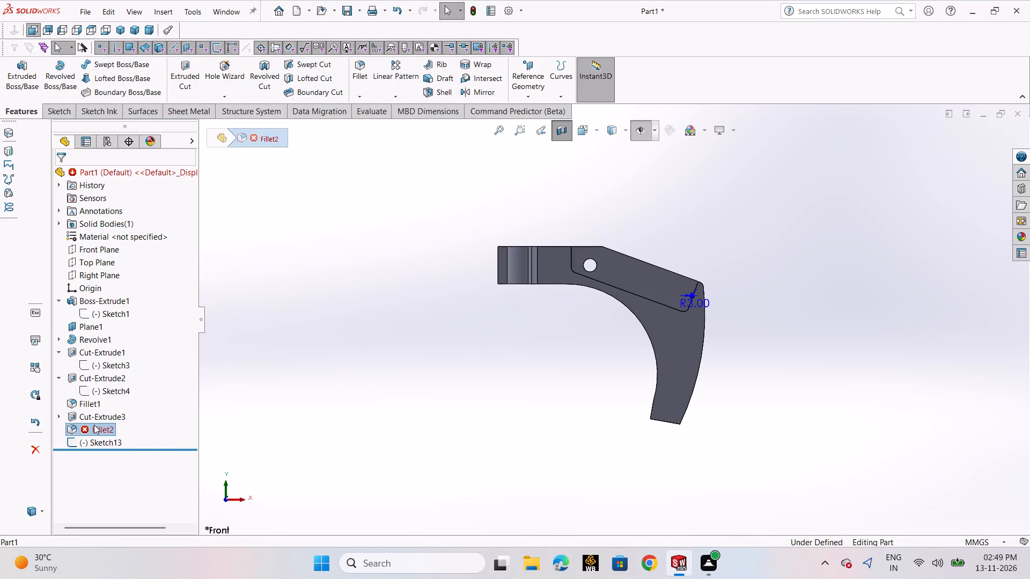
click(129, 421)
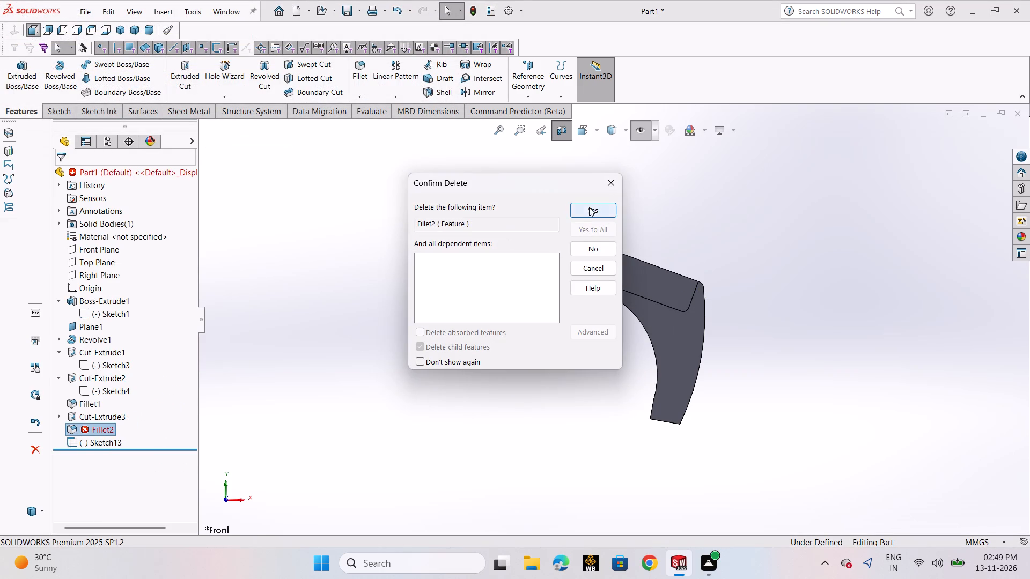
click(589, 207)
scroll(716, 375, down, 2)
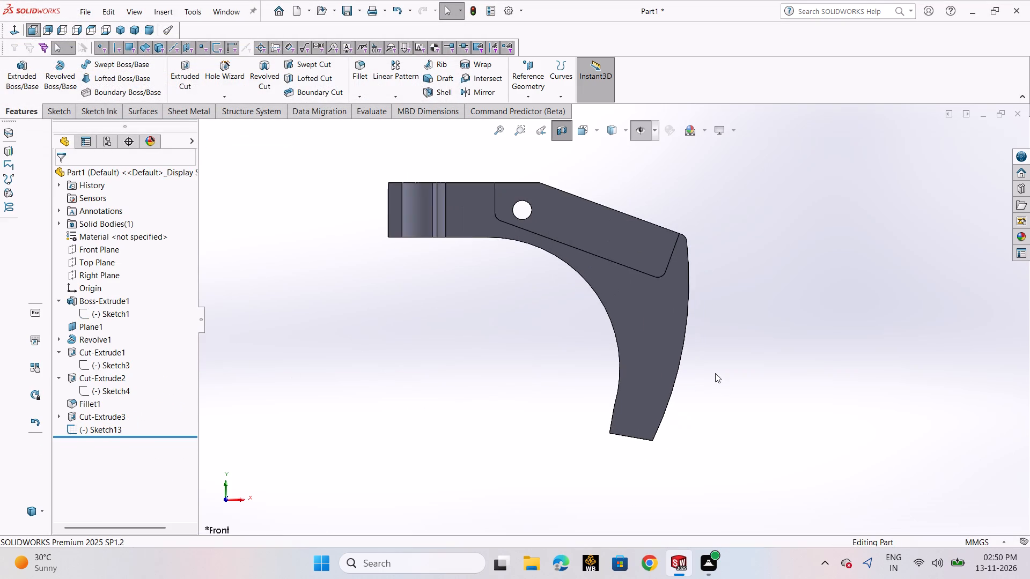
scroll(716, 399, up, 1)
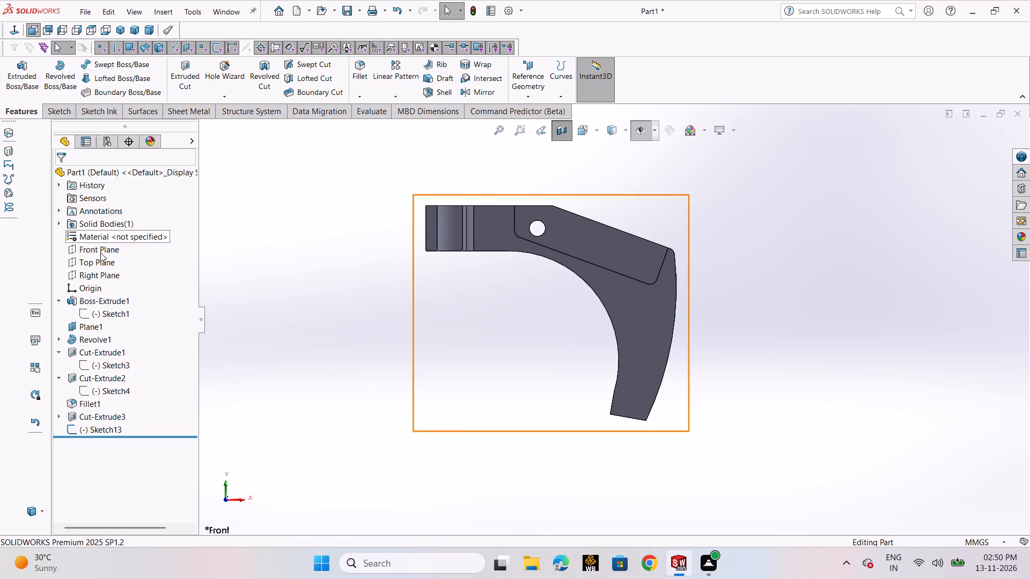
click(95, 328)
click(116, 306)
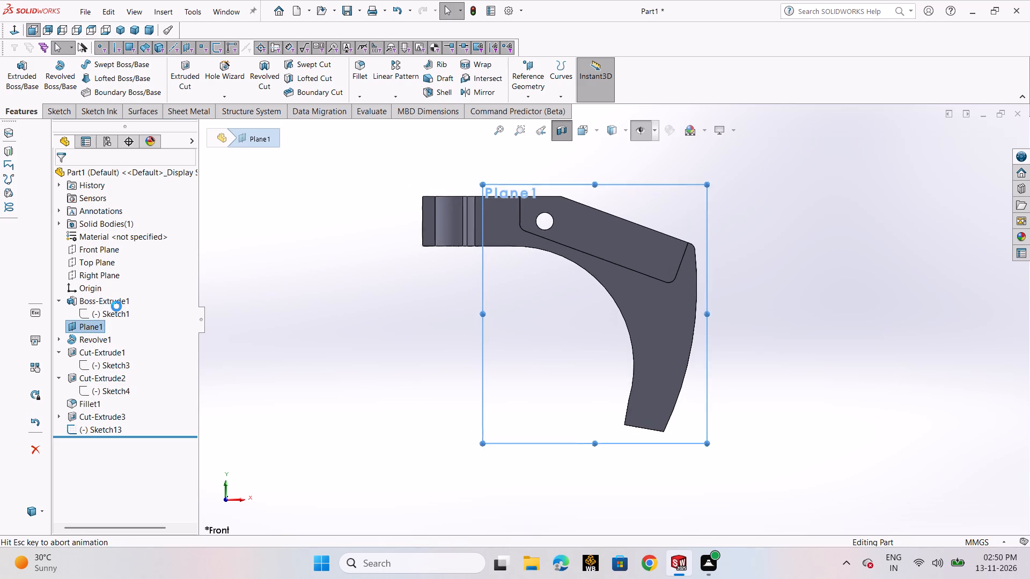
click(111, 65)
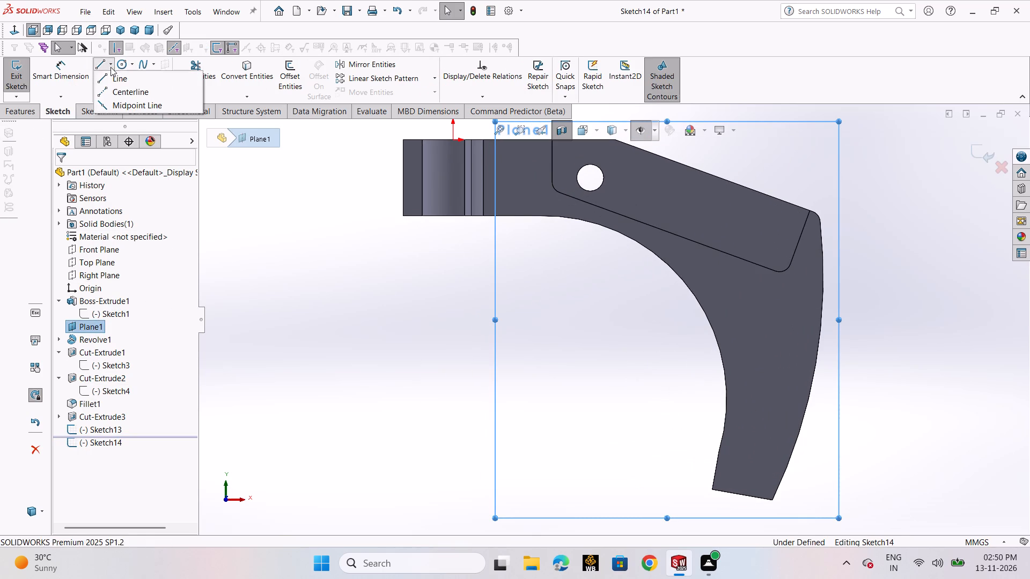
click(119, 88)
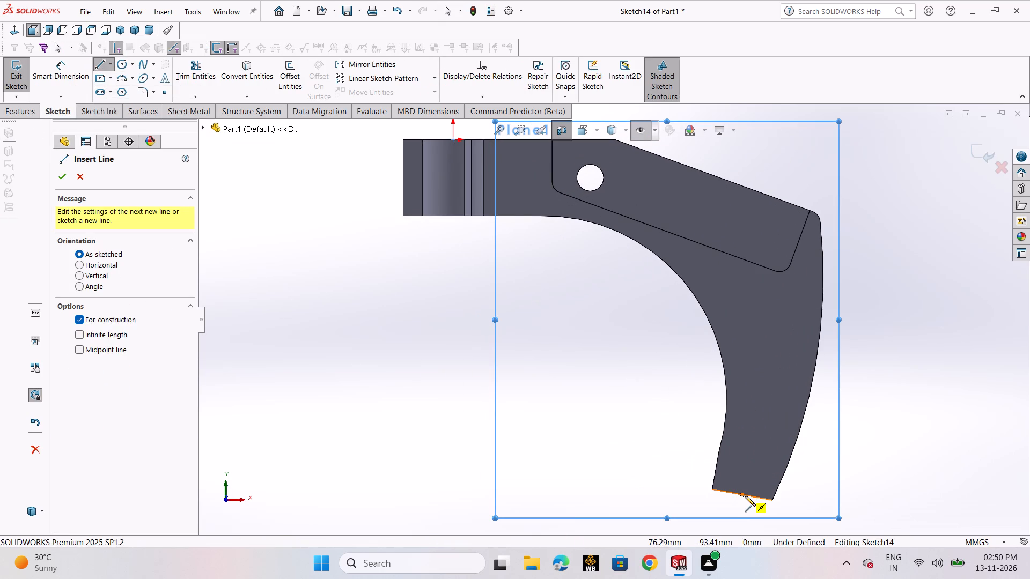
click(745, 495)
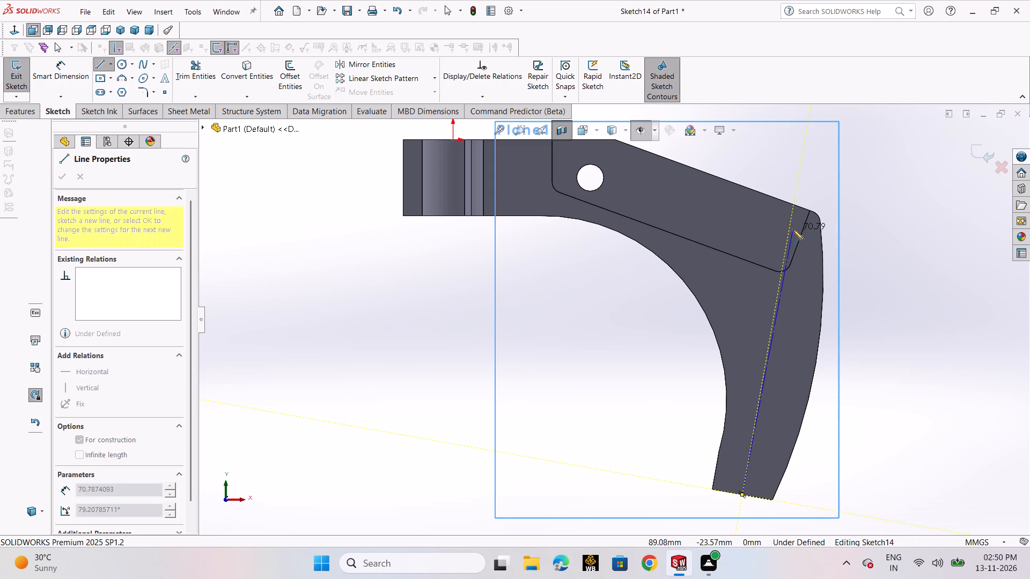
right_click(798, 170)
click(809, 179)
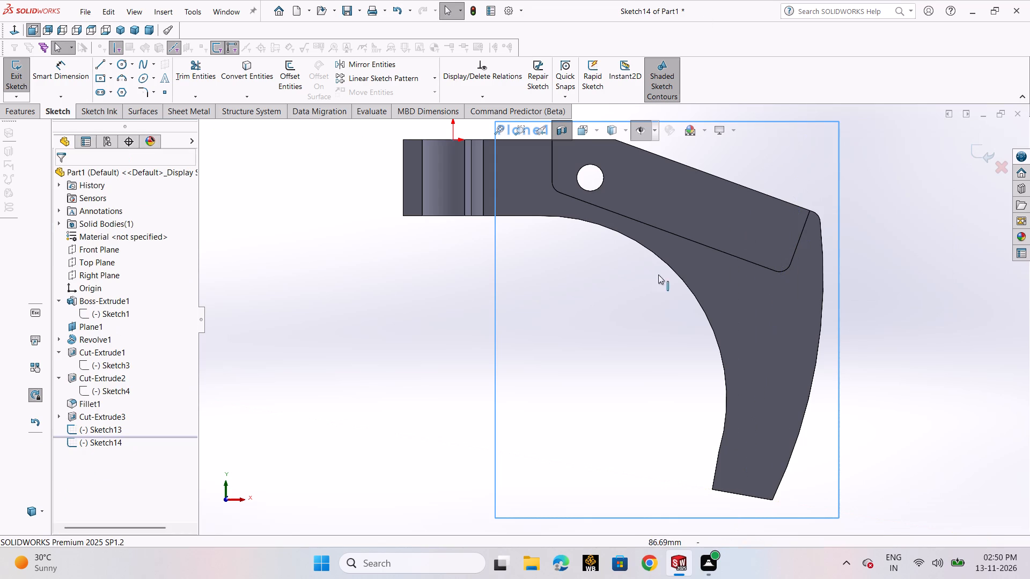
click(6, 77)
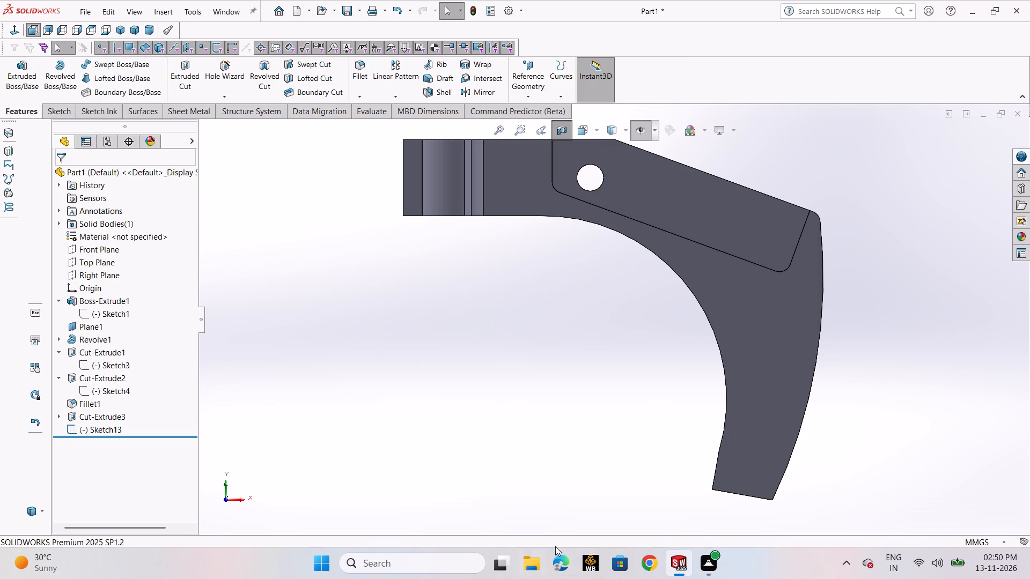
Open the base extrusion's profile sketch for editing.
scroll(758, 408, up, 2)
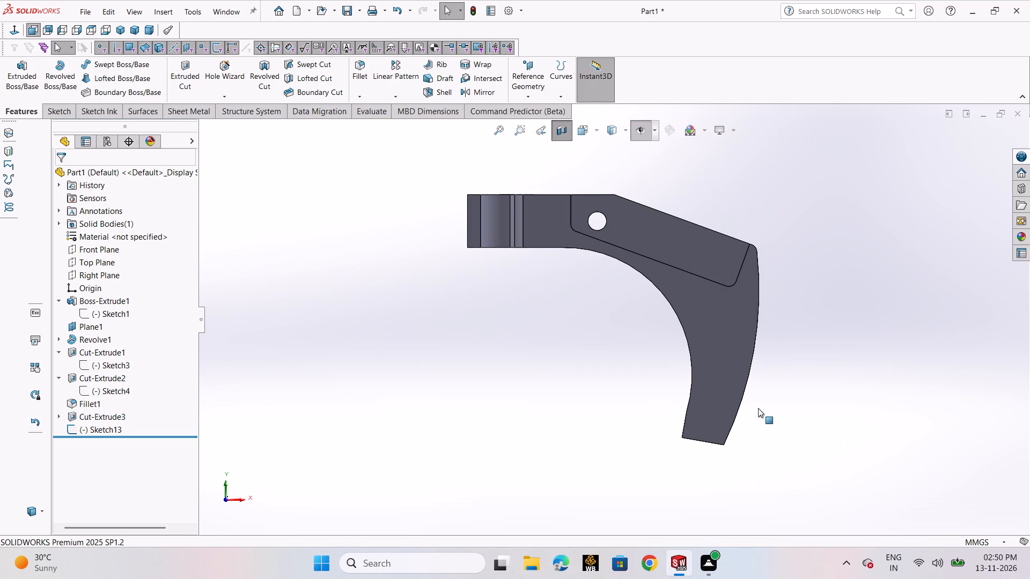
click(89, 316)
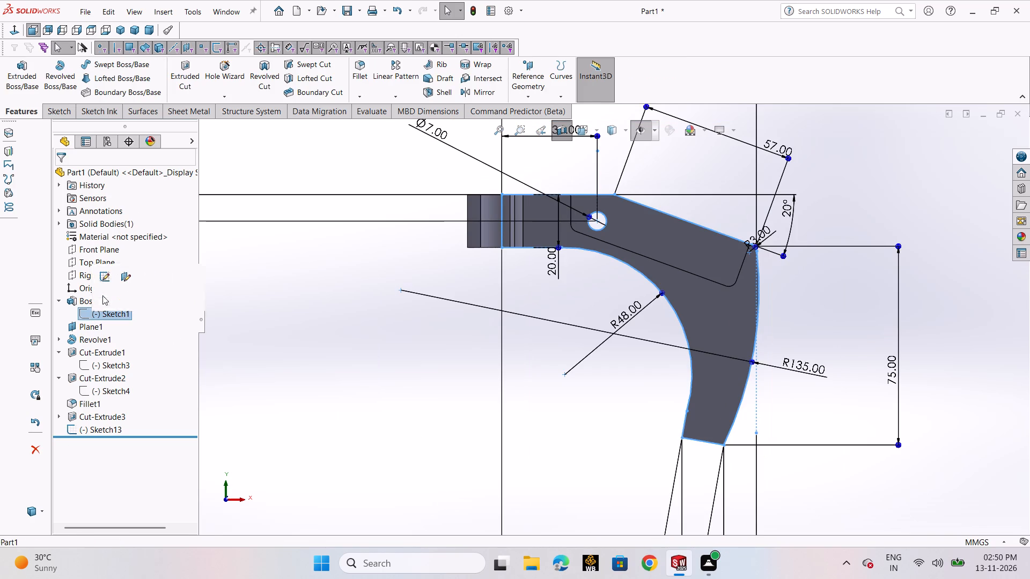
click(106, 278)
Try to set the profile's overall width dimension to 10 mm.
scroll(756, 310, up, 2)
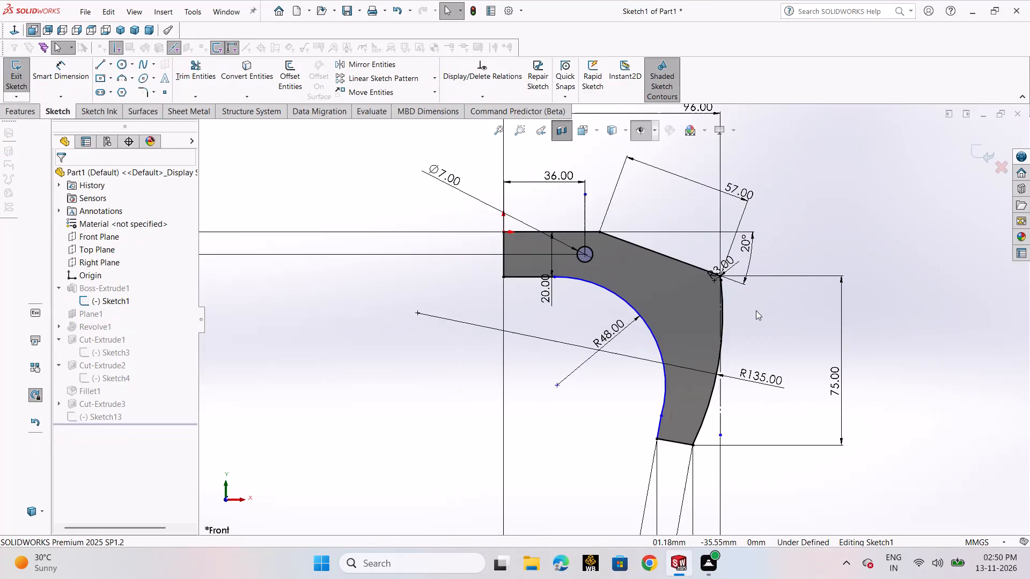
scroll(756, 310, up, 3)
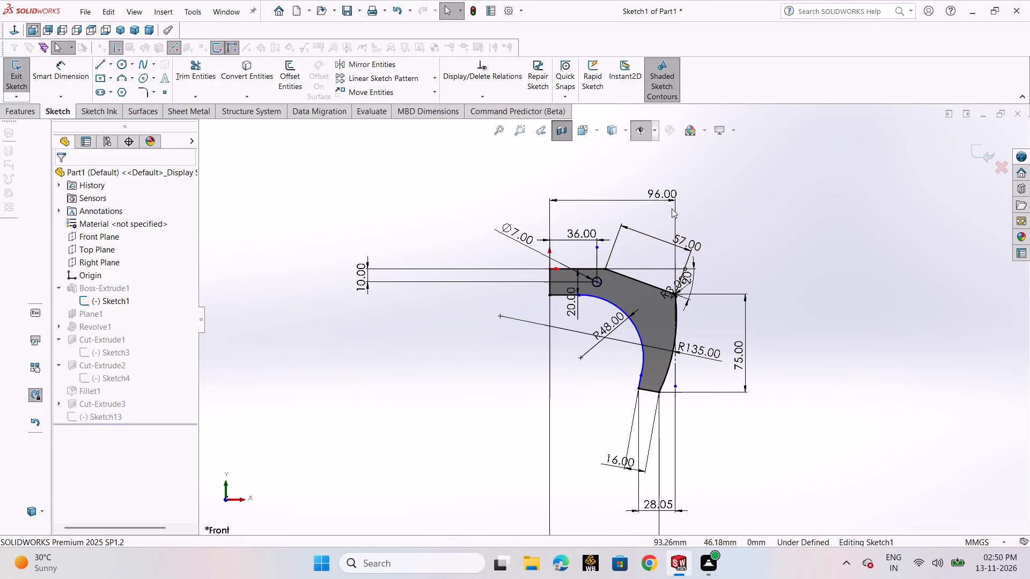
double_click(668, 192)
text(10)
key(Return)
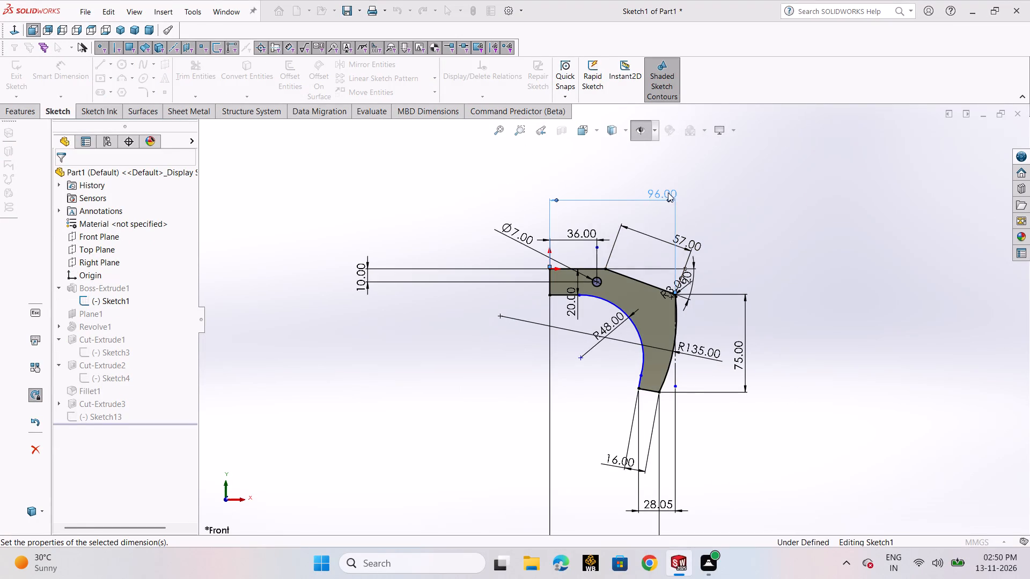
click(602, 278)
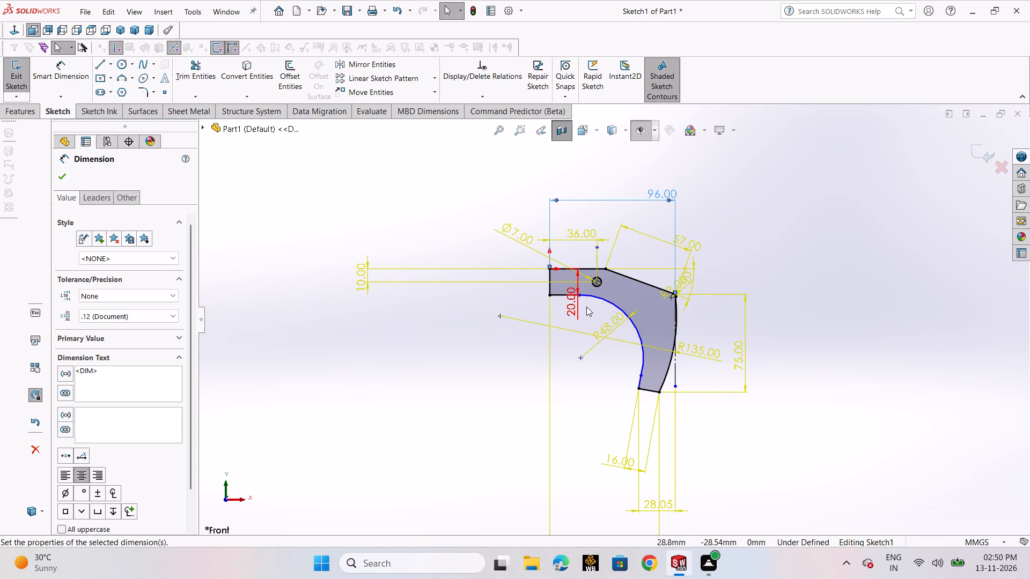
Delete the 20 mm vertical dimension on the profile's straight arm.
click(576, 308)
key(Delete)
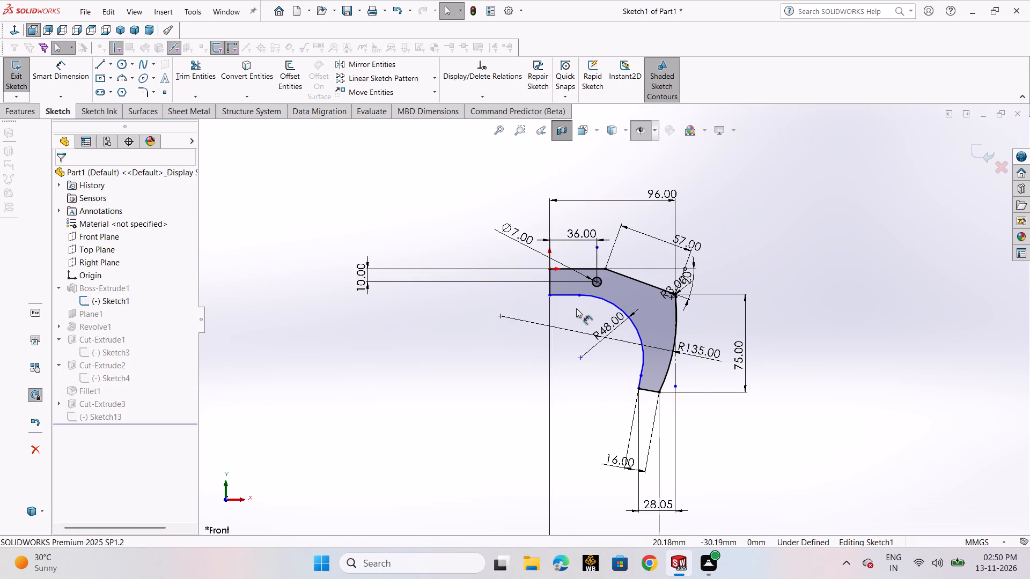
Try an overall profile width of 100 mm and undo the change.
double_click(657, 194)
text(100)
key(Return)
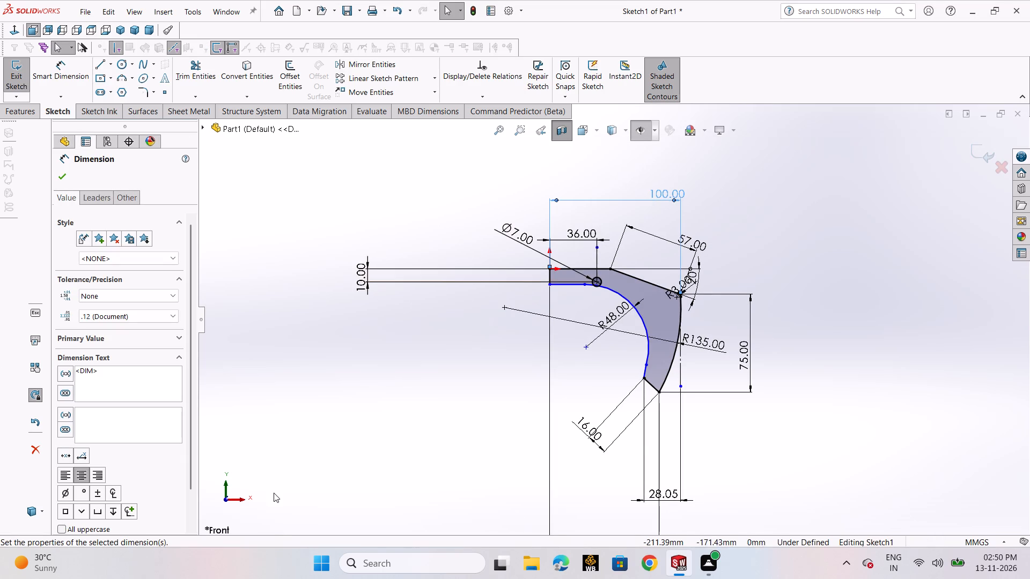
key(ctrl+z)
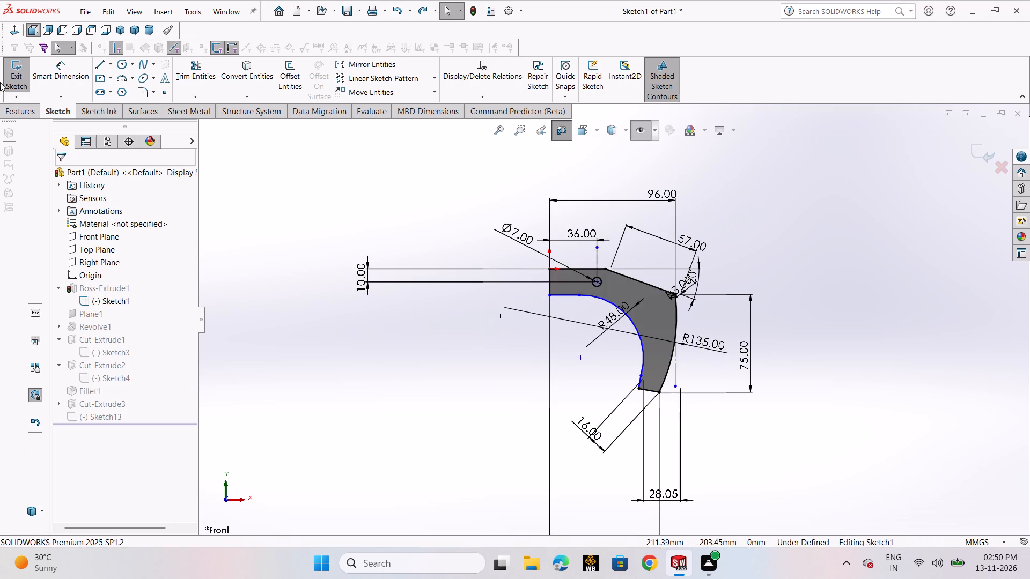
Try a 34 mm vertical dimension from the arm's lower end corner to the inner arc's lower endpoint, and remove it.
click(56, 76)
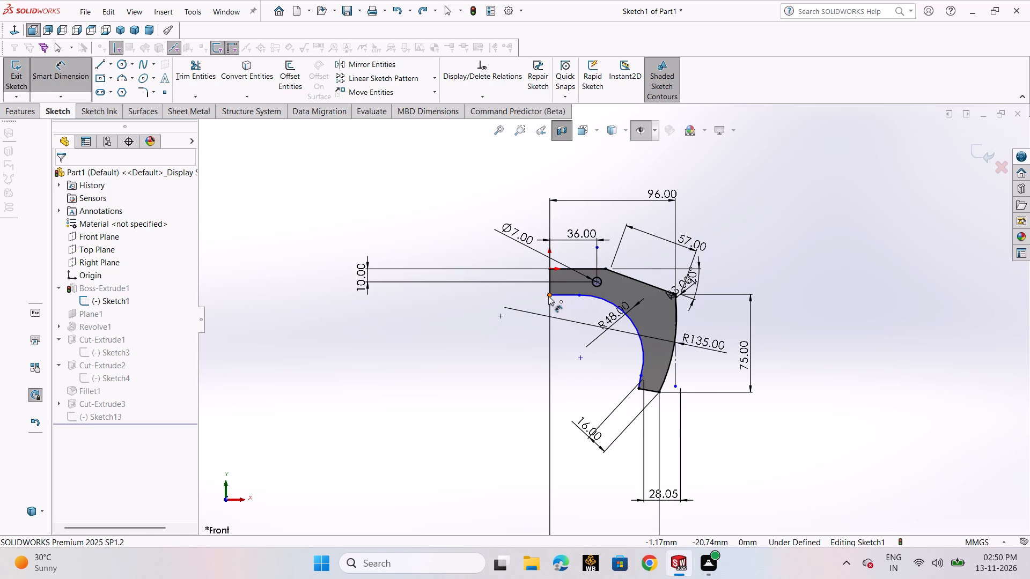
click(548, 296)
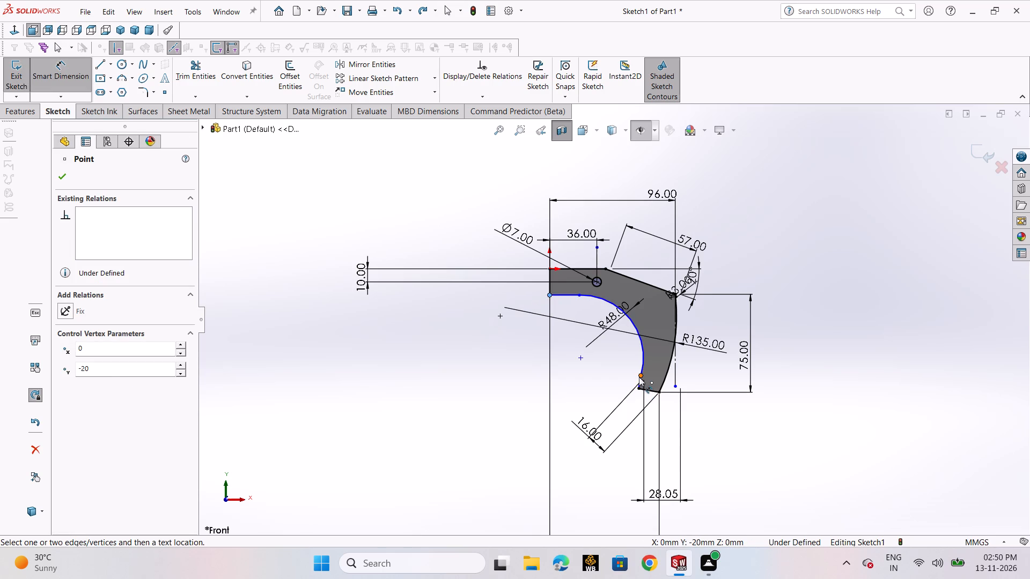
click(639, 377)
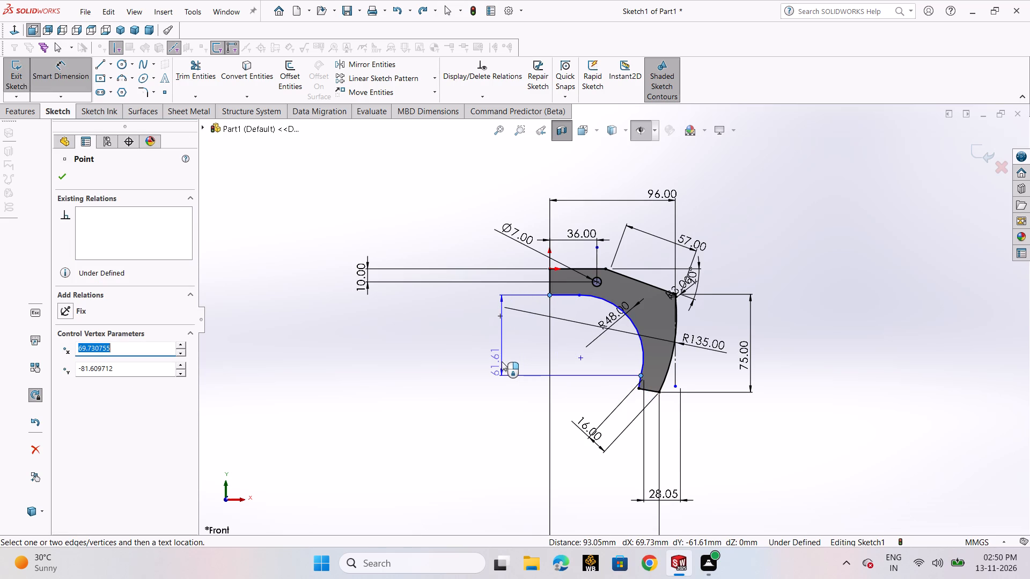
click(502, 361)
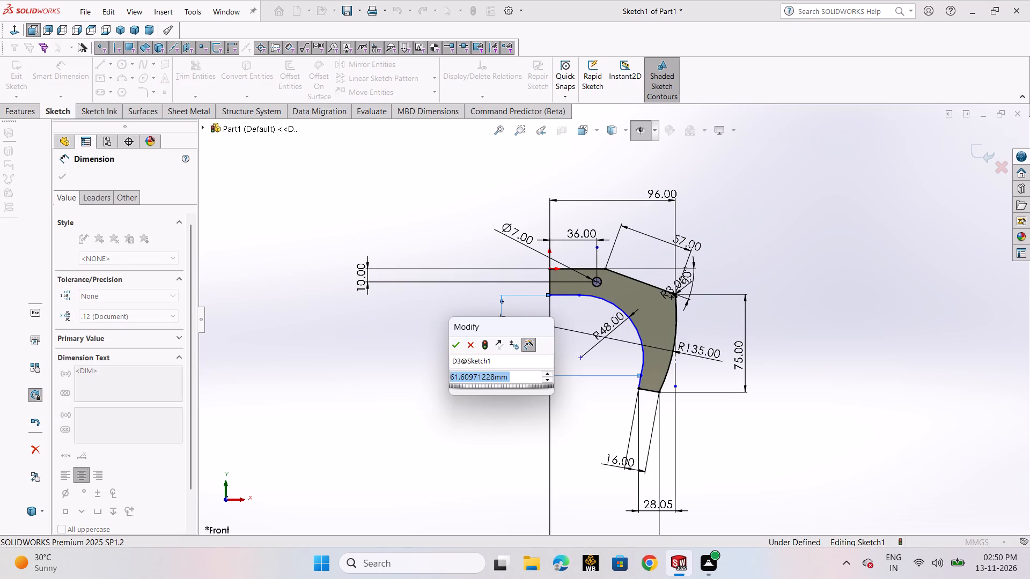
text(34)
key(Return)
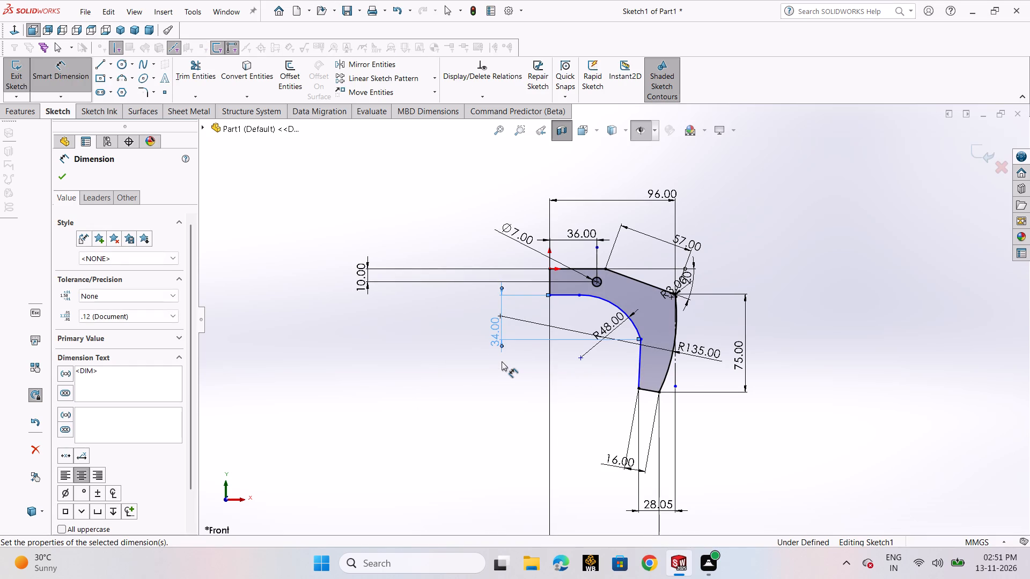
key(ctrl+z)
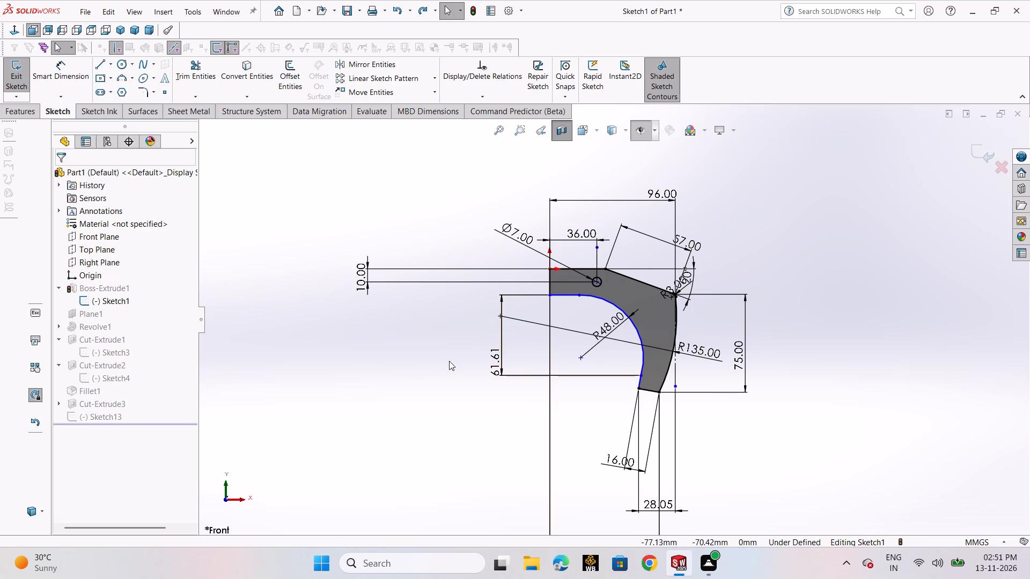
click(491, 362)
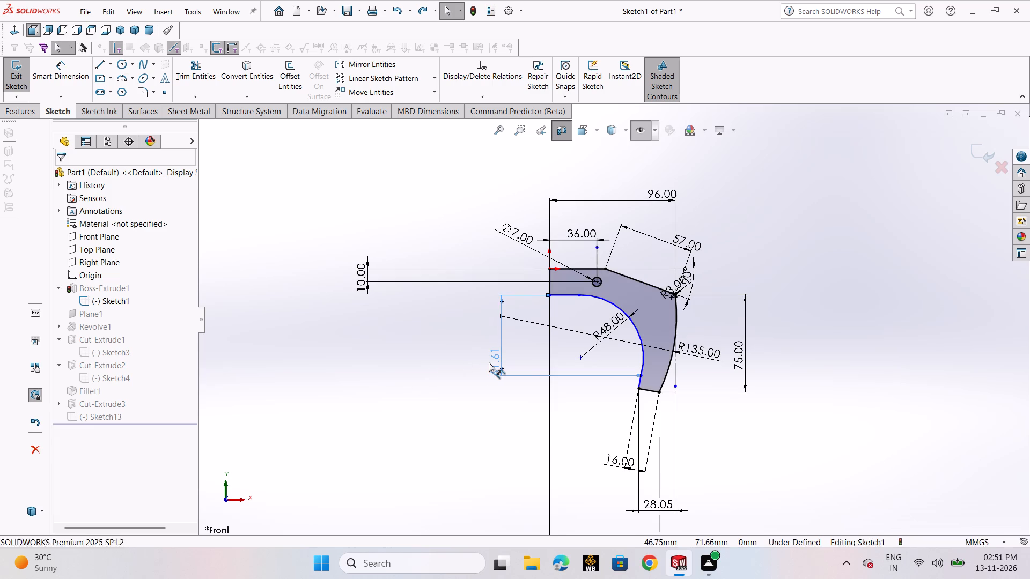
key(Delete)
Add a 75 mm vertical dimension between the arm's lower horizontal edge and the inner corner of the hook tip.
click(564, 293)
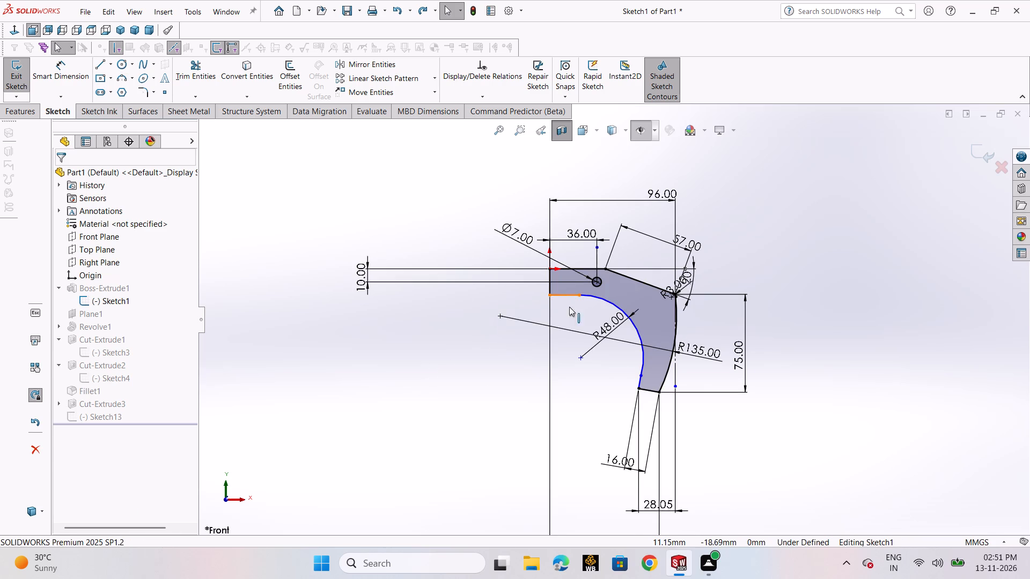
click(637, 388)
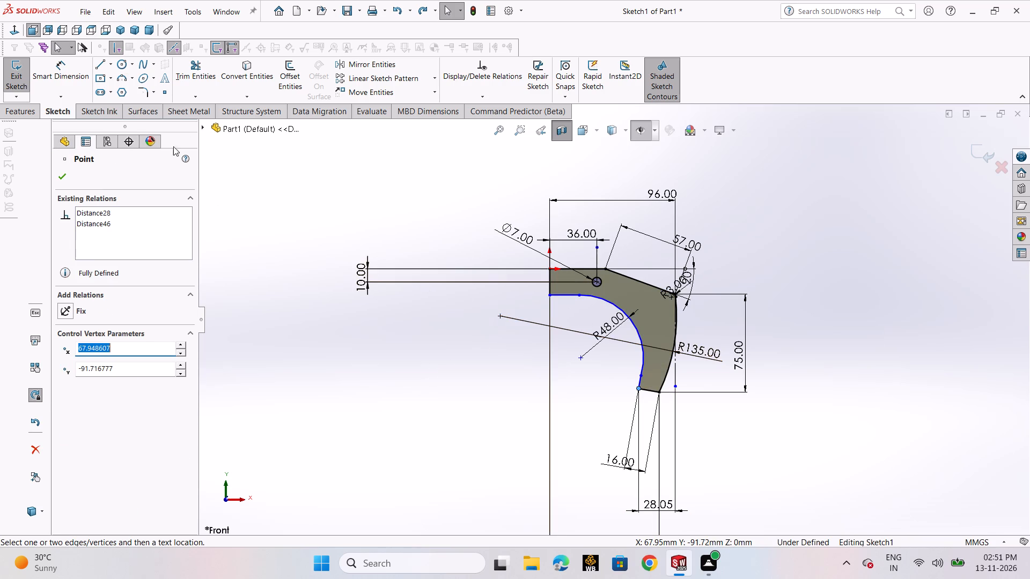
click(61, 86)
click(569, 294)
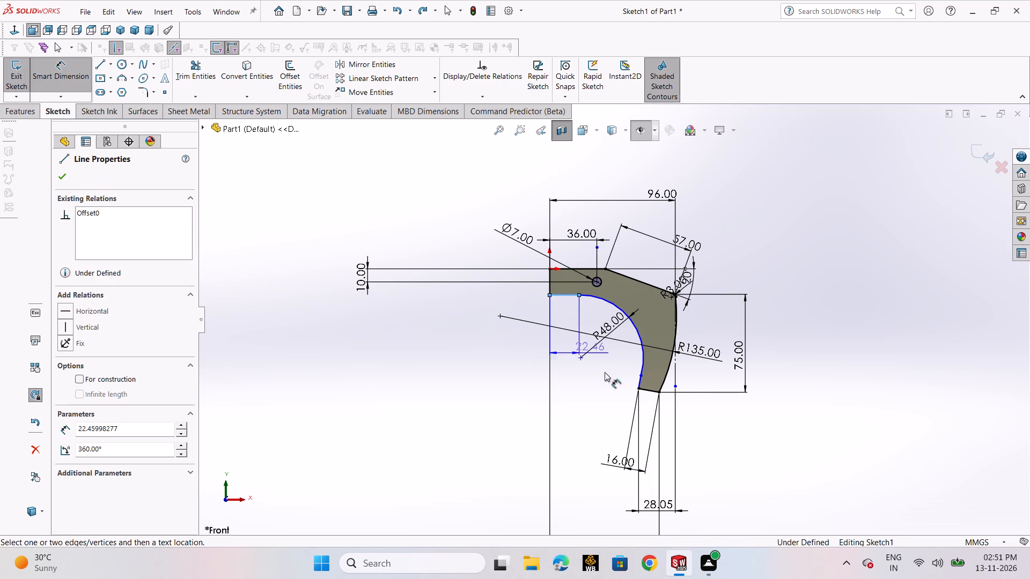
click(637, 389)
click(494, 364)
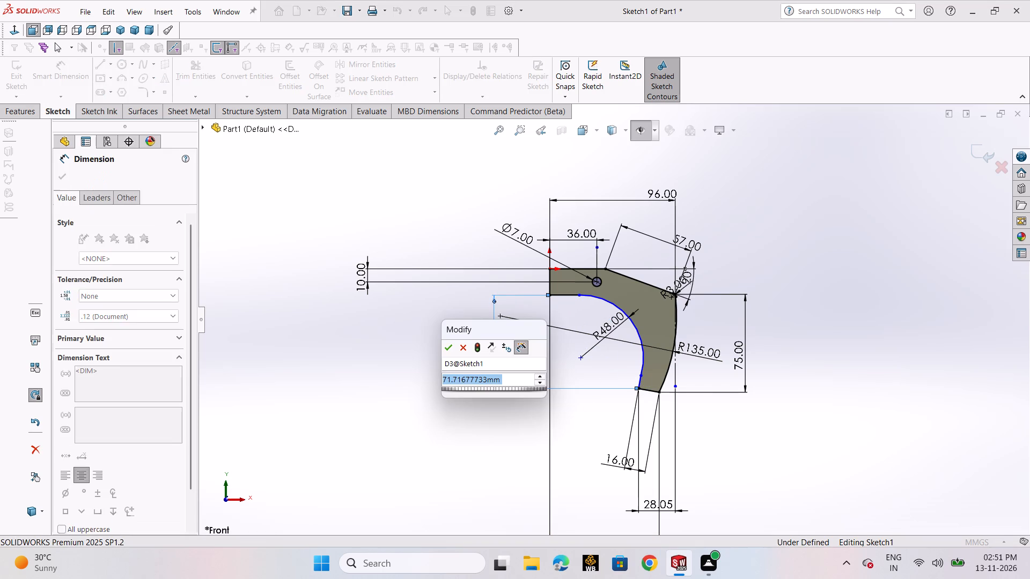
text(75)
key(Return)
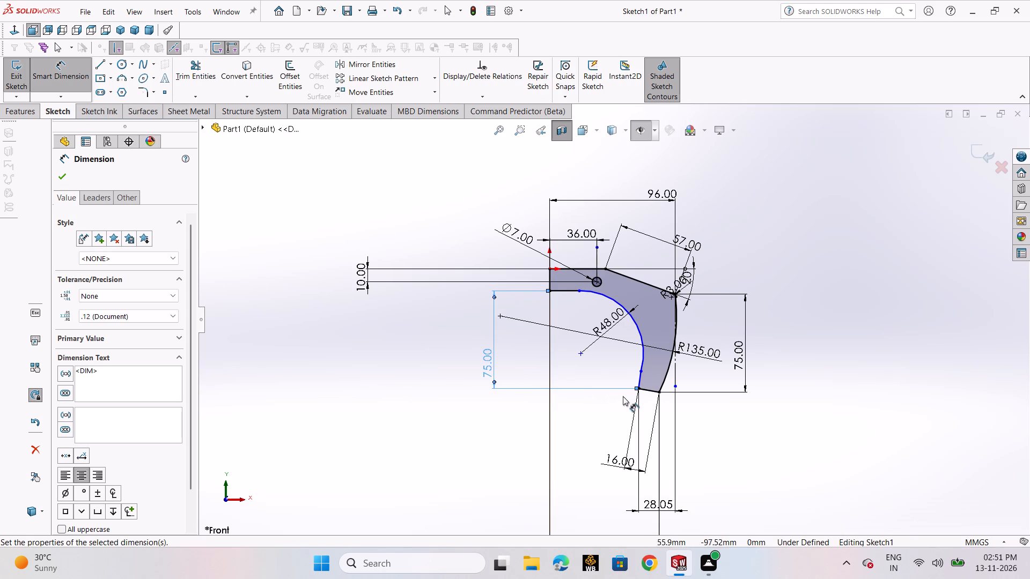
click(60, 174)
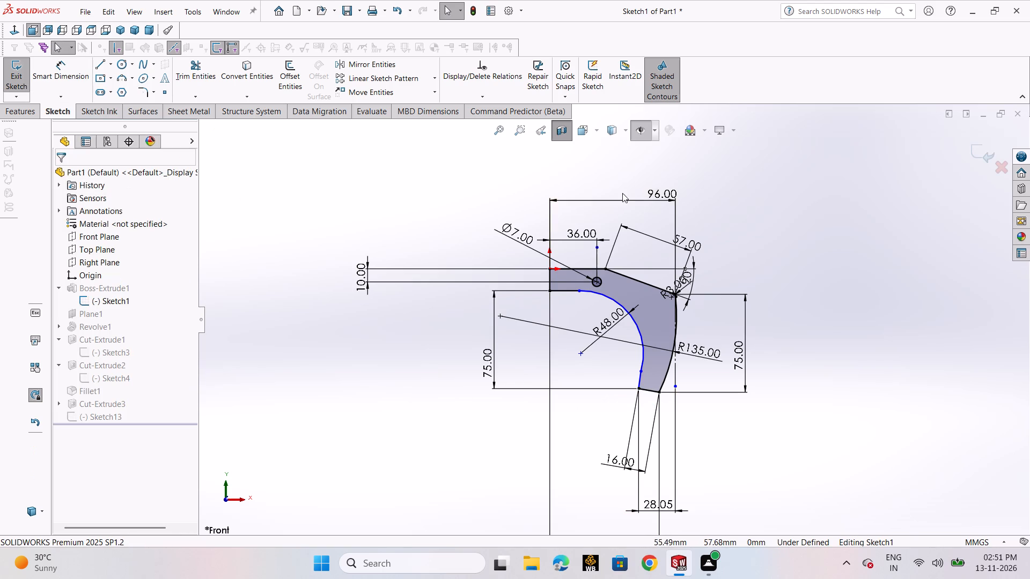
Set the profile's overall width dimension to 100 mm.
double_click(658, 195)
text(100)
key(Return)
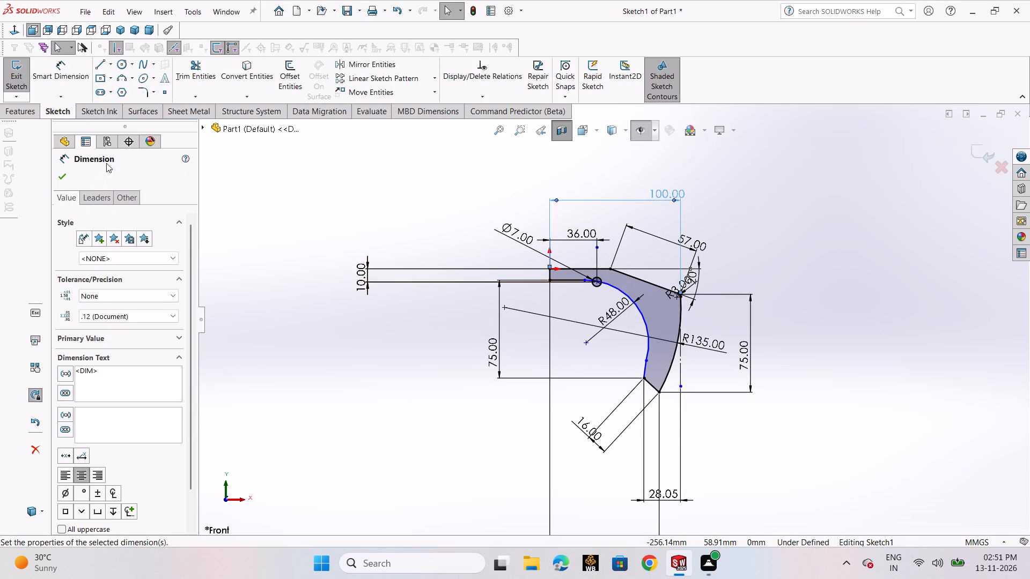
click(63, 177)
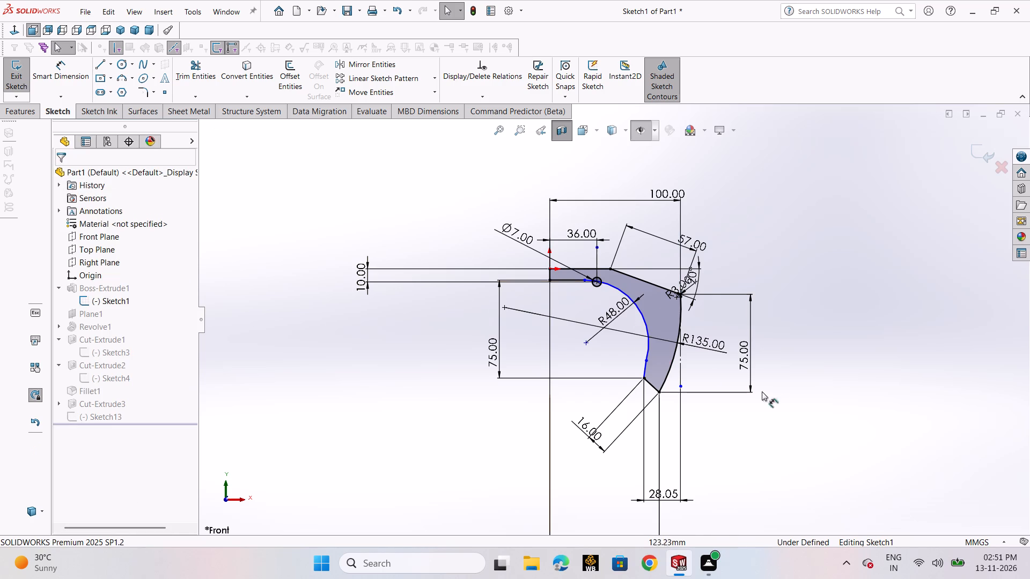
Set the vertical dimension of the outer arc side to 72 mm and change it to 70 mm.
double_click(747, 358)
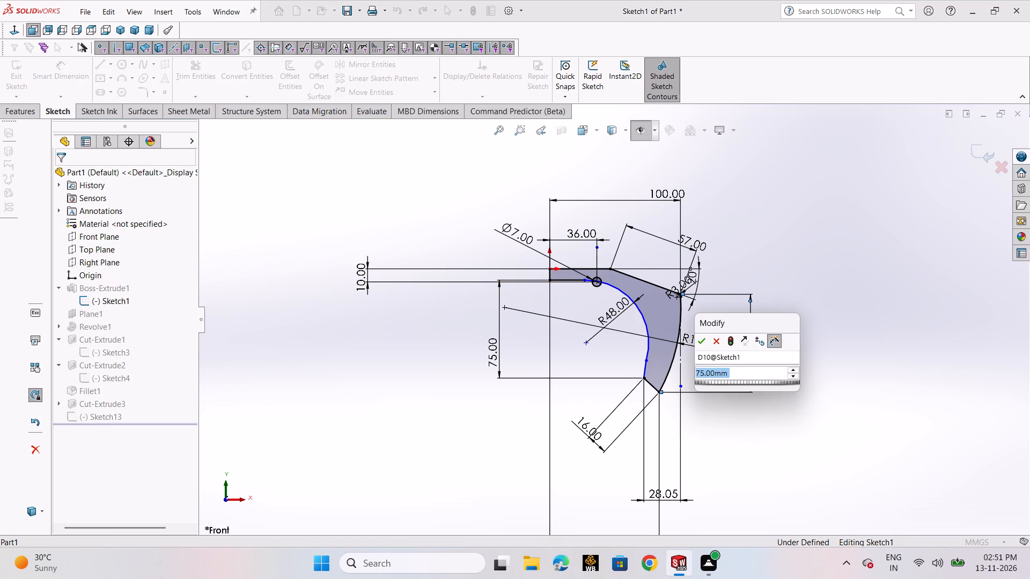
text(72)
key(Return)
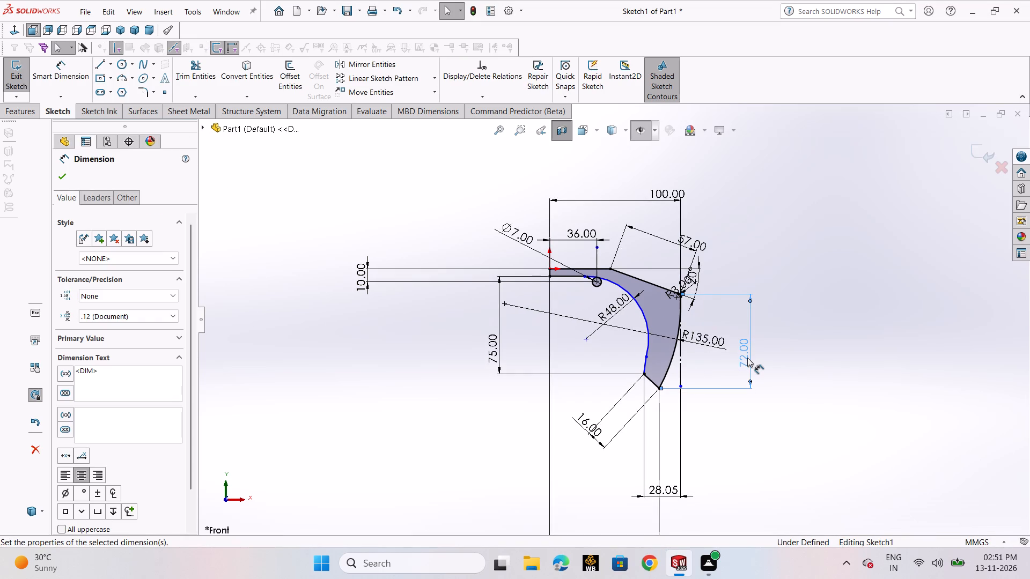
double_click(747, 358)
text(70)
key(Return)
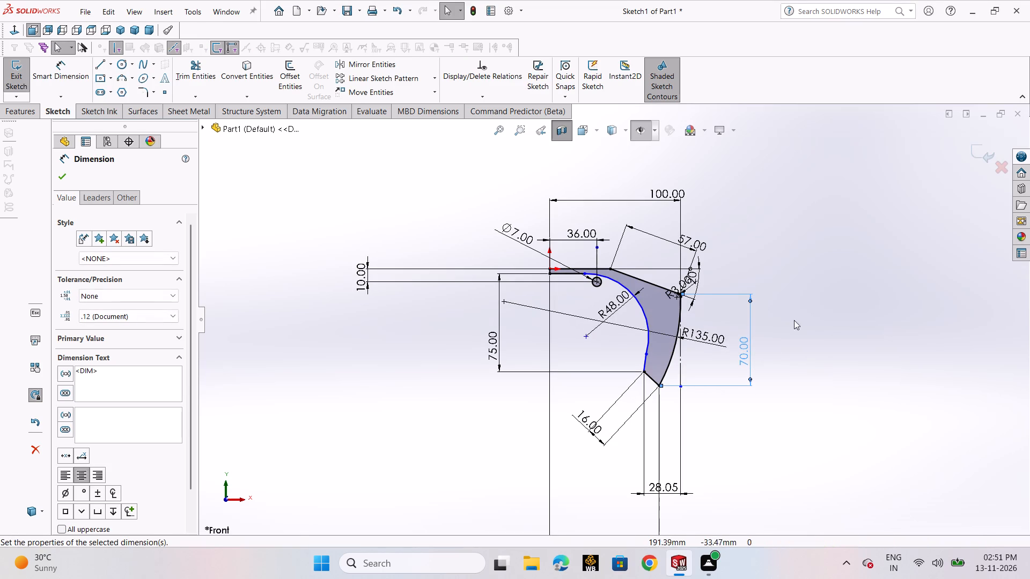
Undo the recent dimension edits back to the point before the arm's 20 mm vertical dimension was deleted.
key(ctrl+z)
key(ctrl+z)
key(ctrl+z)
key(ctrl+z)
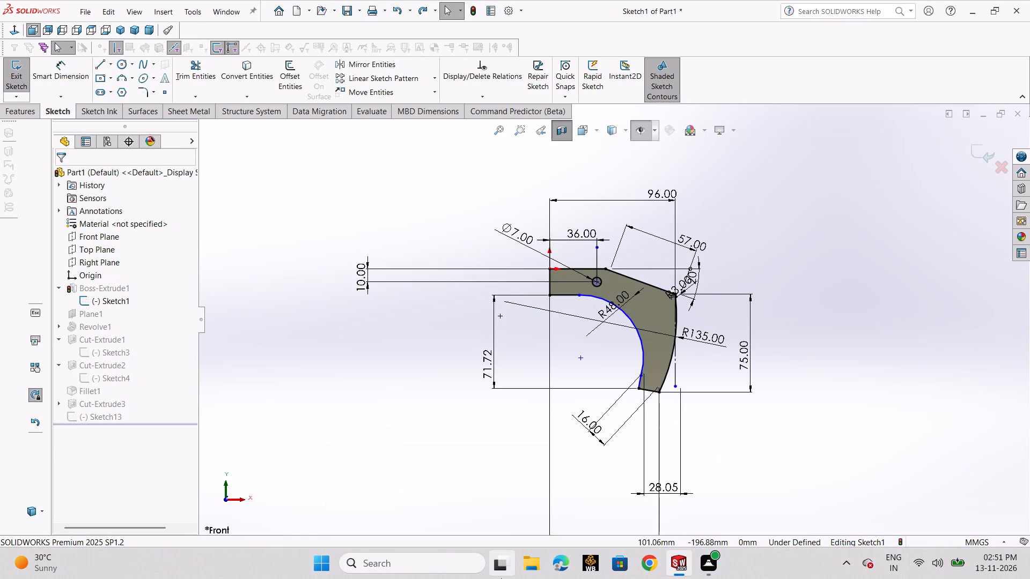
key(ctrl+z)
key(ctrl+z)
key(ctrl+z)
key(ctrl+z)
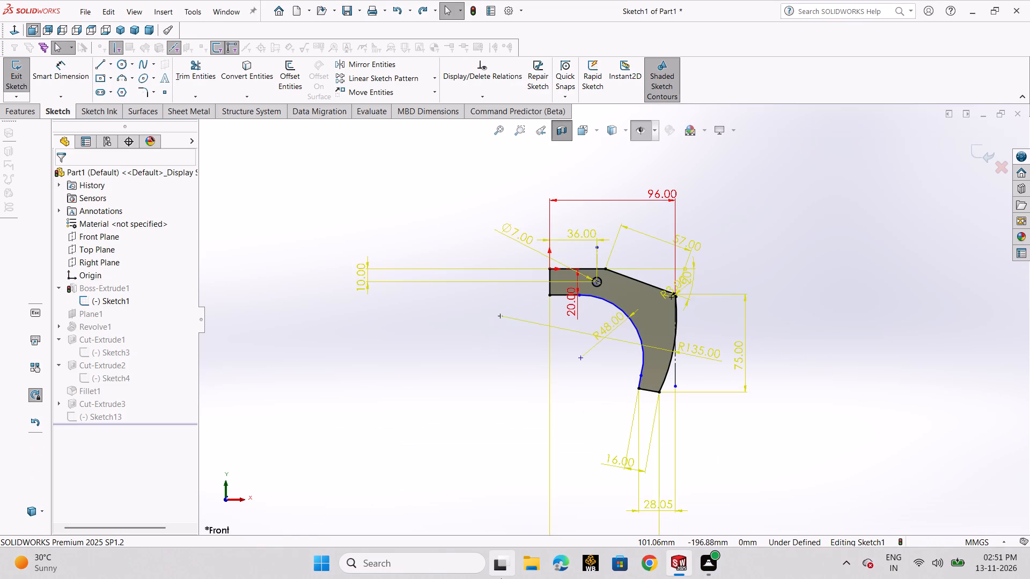
Undo back out of the base profile sketch to the full part.
key(ctrl+z)
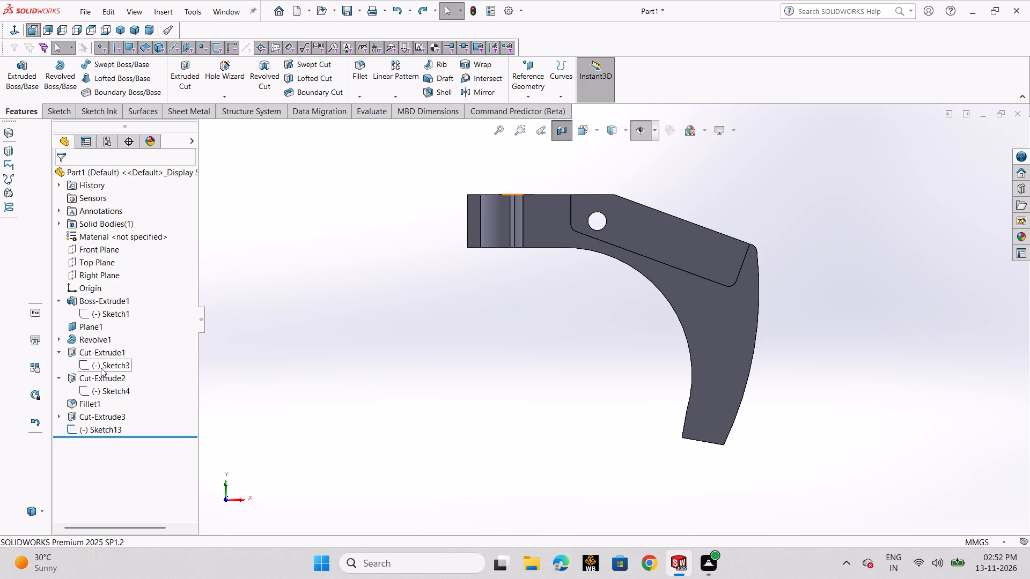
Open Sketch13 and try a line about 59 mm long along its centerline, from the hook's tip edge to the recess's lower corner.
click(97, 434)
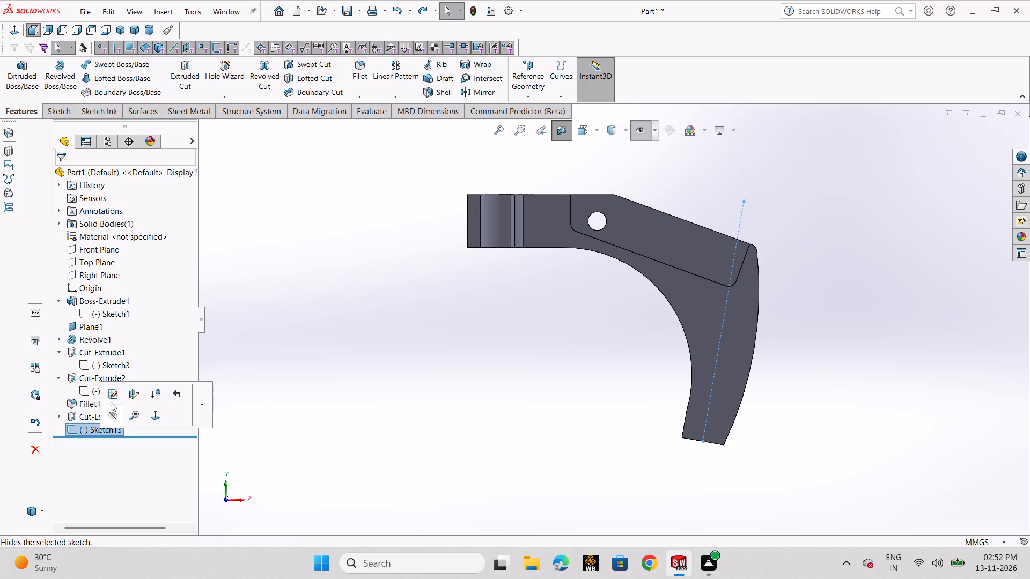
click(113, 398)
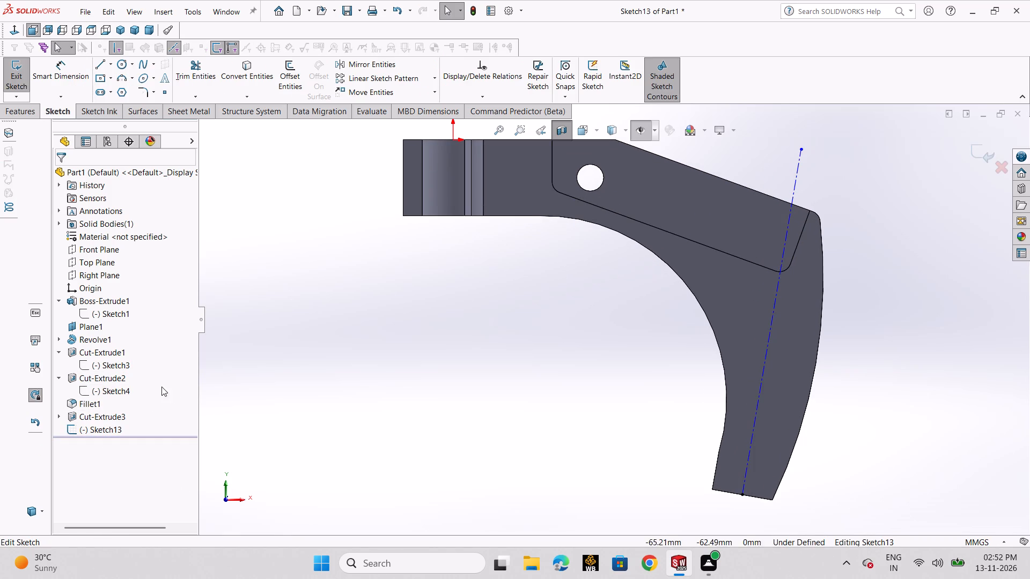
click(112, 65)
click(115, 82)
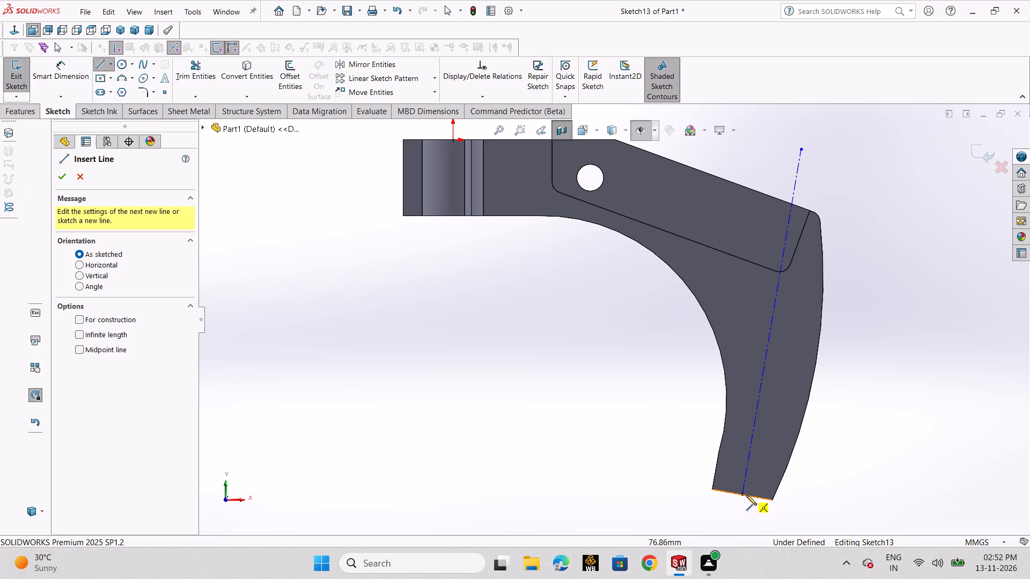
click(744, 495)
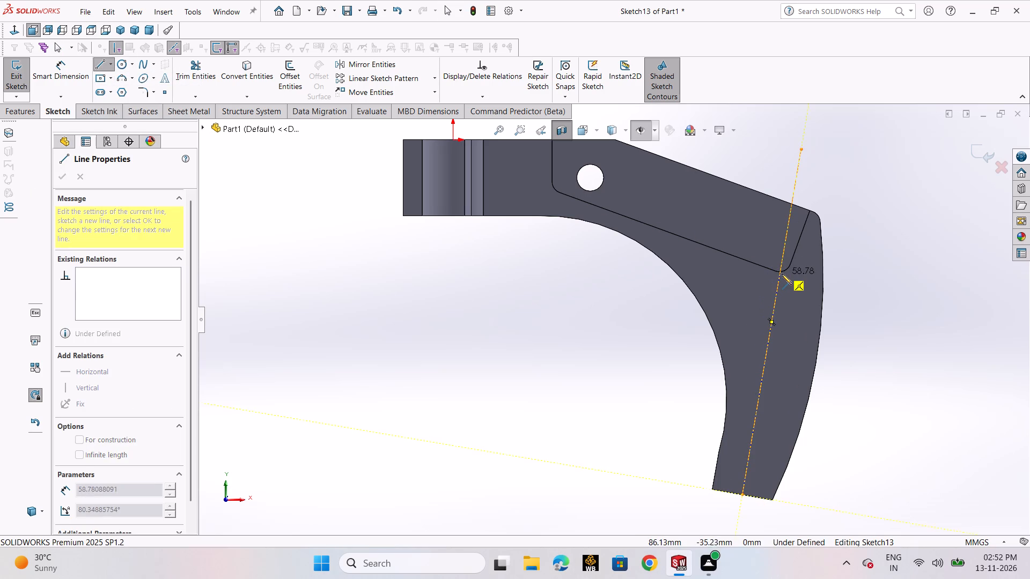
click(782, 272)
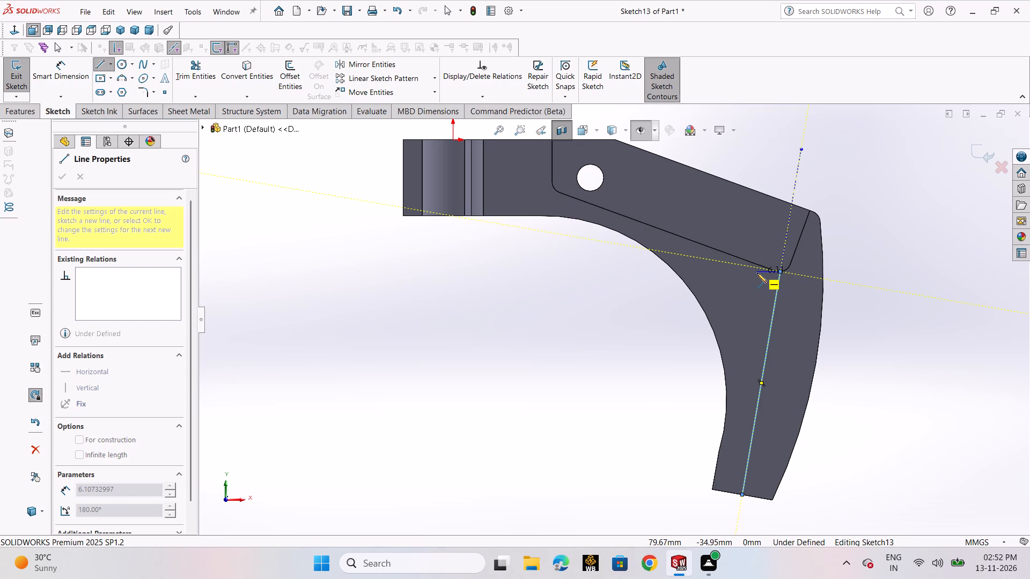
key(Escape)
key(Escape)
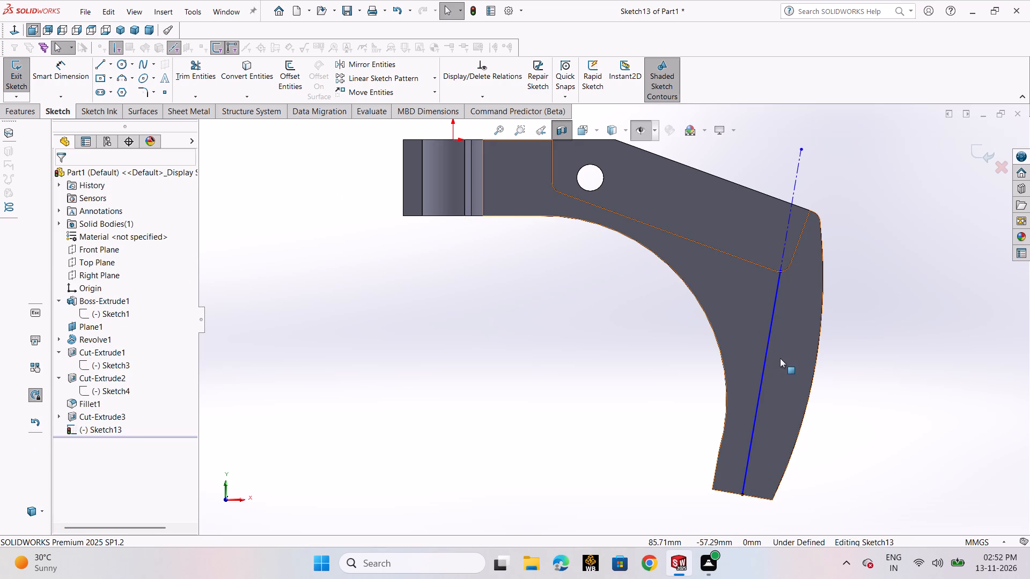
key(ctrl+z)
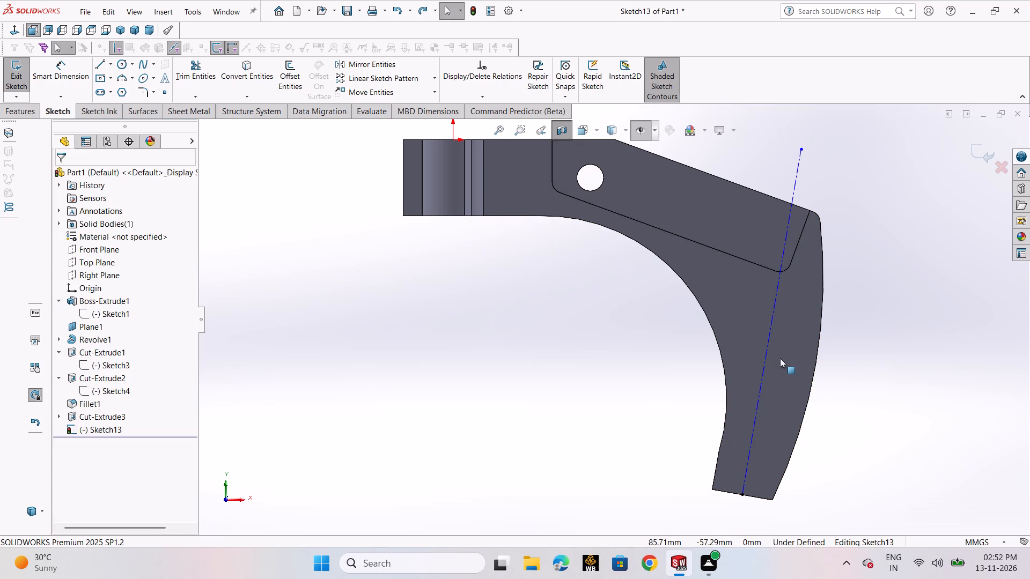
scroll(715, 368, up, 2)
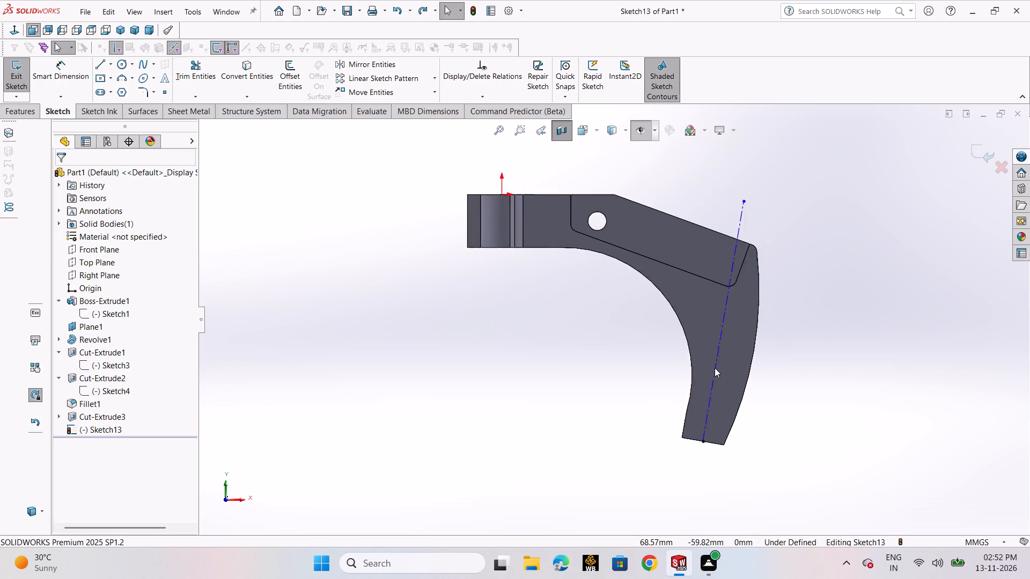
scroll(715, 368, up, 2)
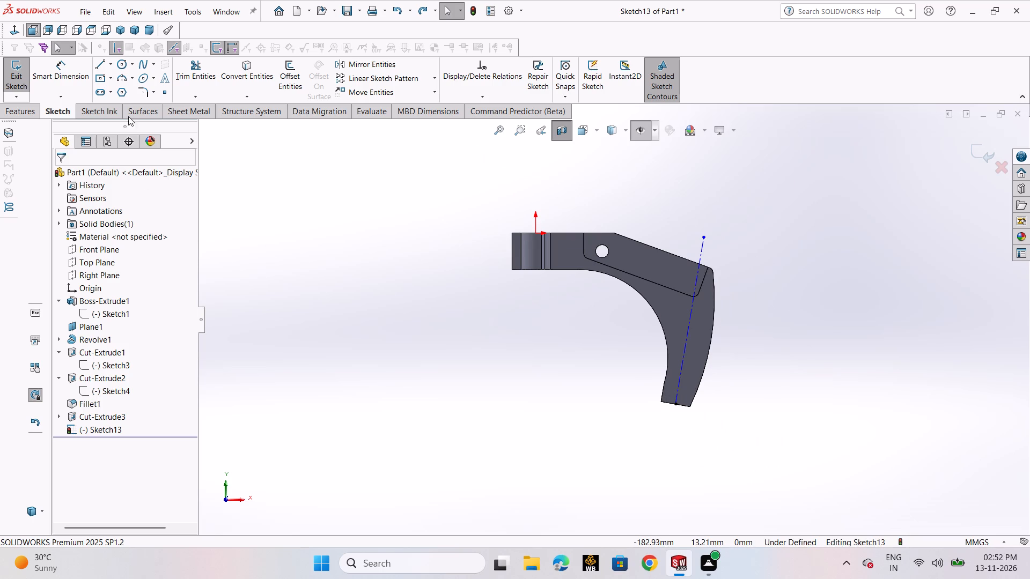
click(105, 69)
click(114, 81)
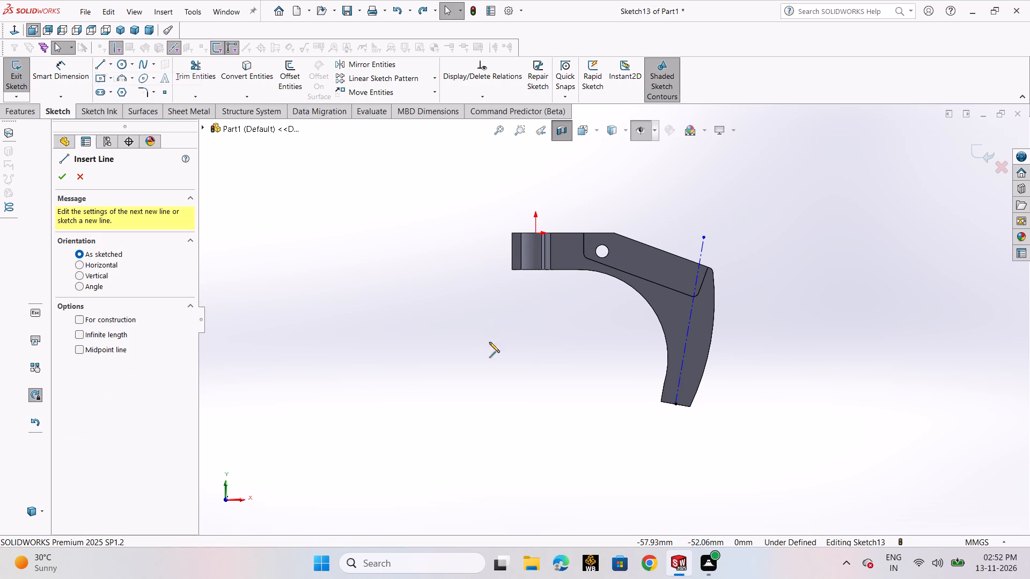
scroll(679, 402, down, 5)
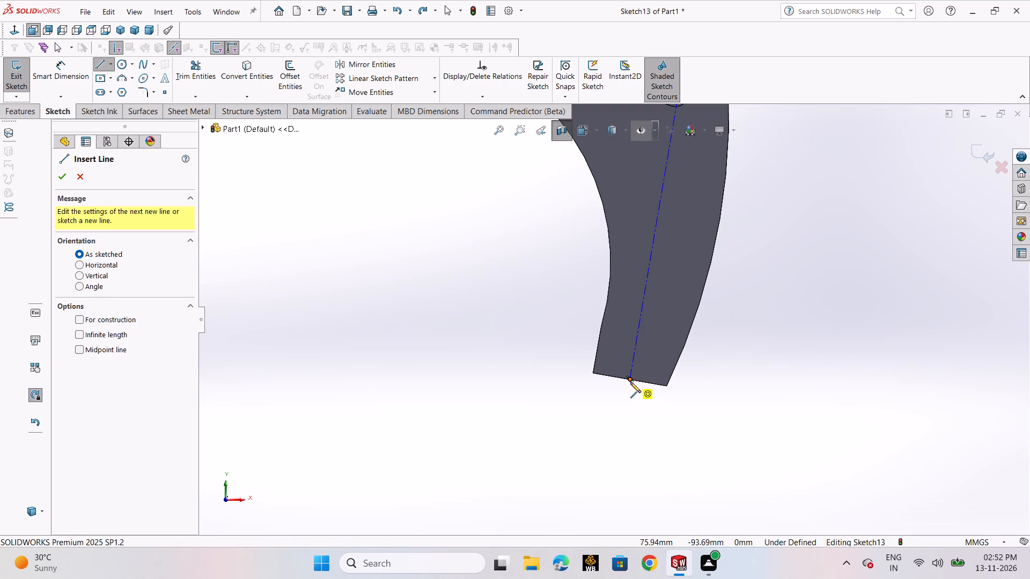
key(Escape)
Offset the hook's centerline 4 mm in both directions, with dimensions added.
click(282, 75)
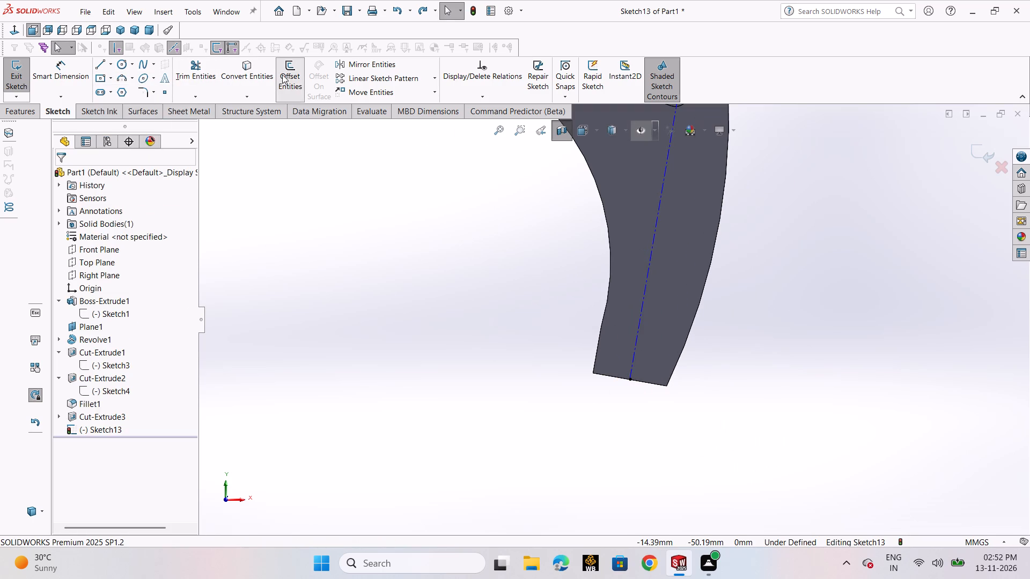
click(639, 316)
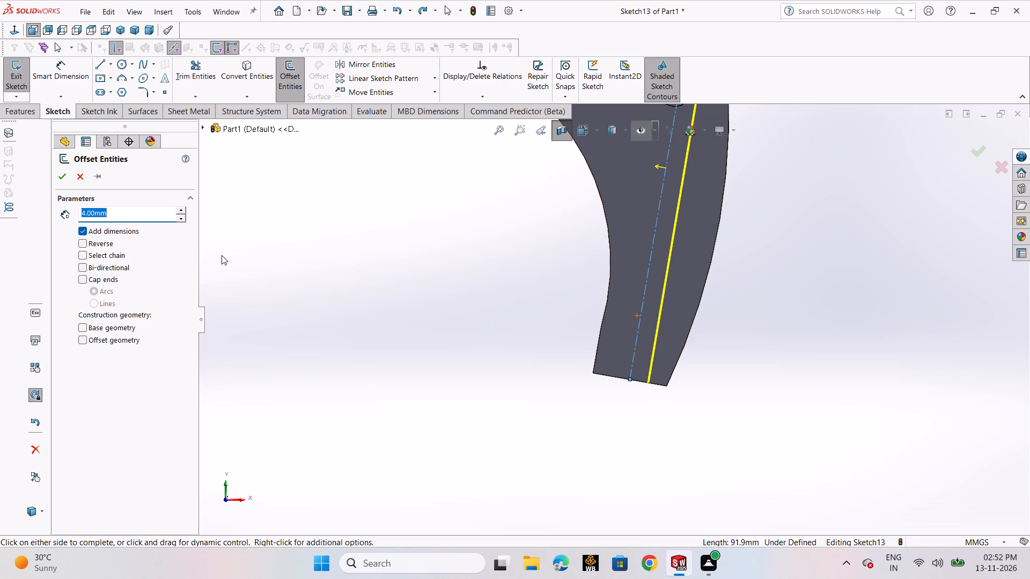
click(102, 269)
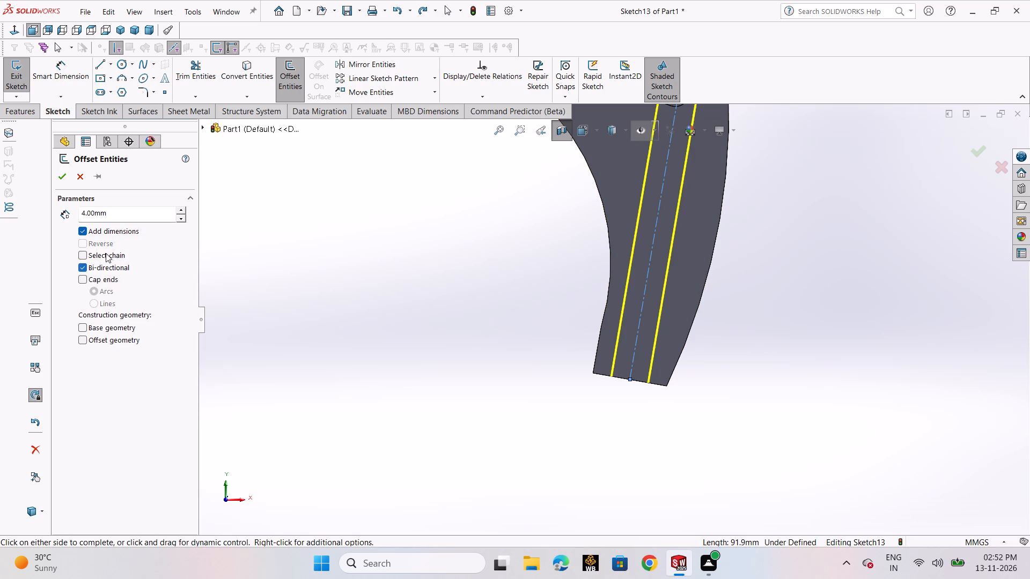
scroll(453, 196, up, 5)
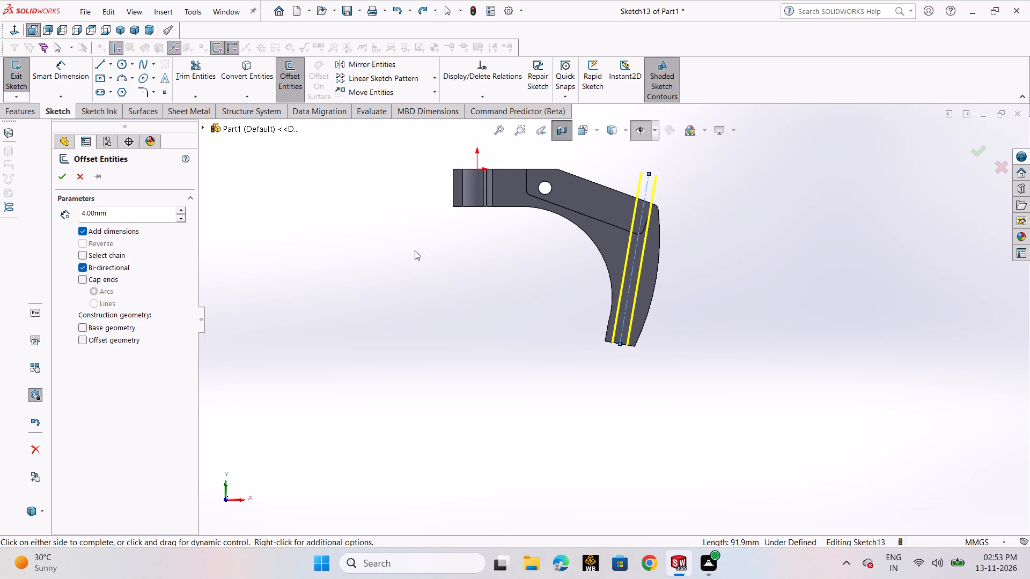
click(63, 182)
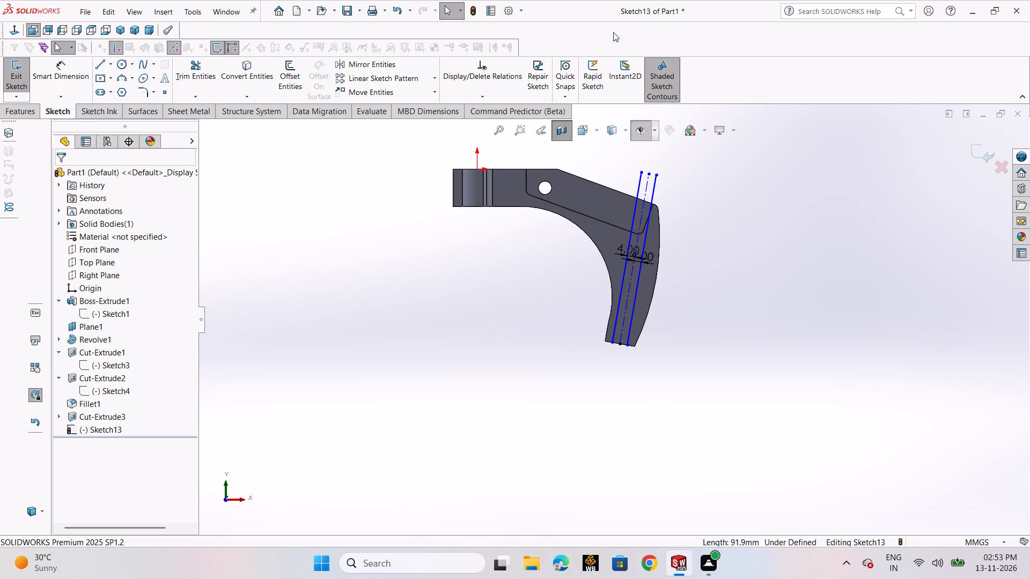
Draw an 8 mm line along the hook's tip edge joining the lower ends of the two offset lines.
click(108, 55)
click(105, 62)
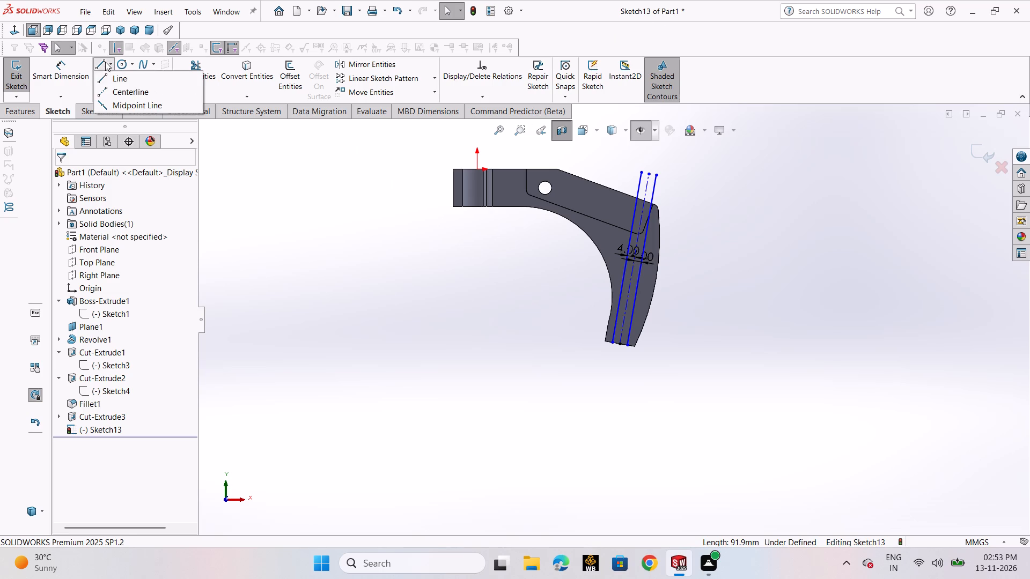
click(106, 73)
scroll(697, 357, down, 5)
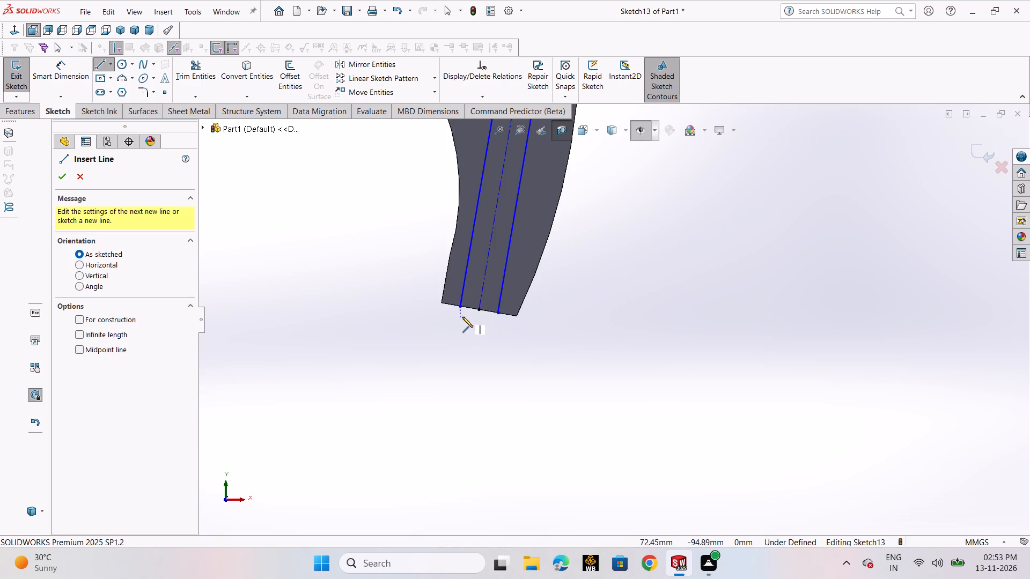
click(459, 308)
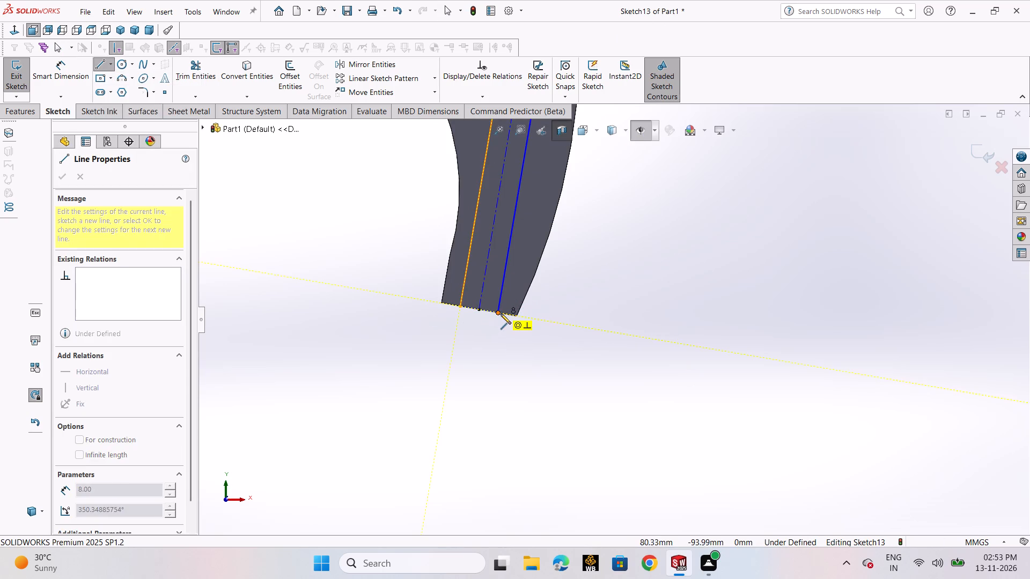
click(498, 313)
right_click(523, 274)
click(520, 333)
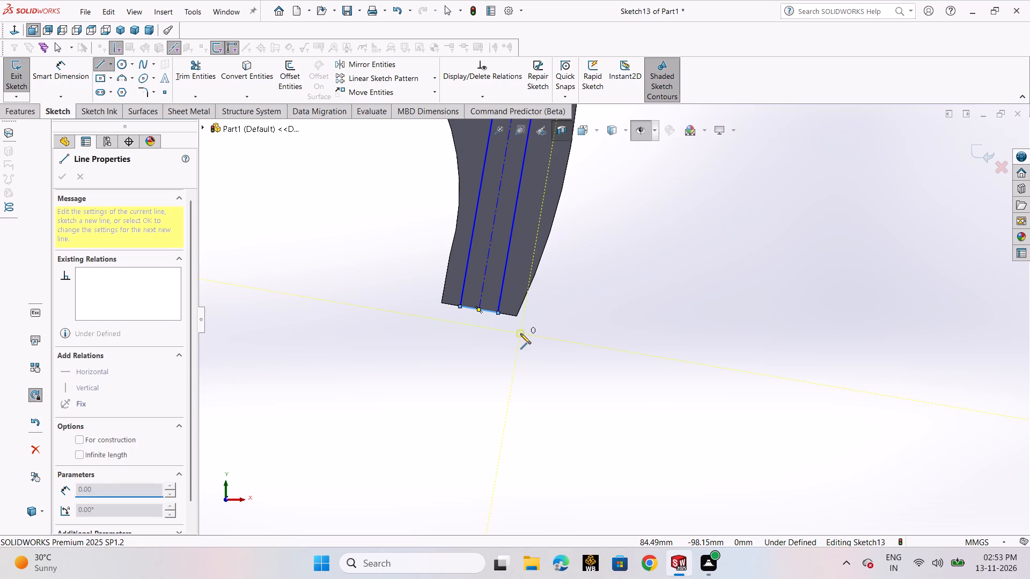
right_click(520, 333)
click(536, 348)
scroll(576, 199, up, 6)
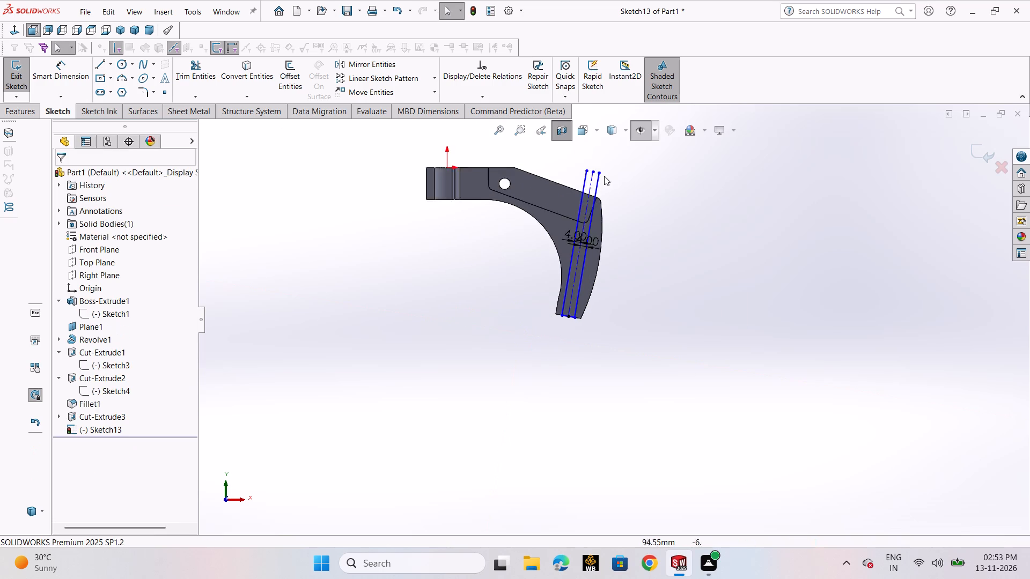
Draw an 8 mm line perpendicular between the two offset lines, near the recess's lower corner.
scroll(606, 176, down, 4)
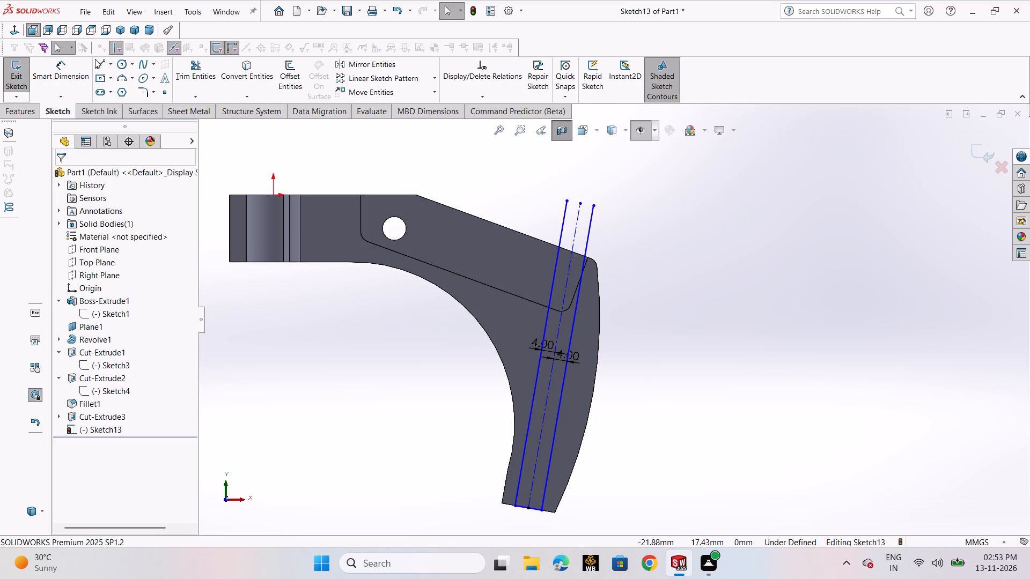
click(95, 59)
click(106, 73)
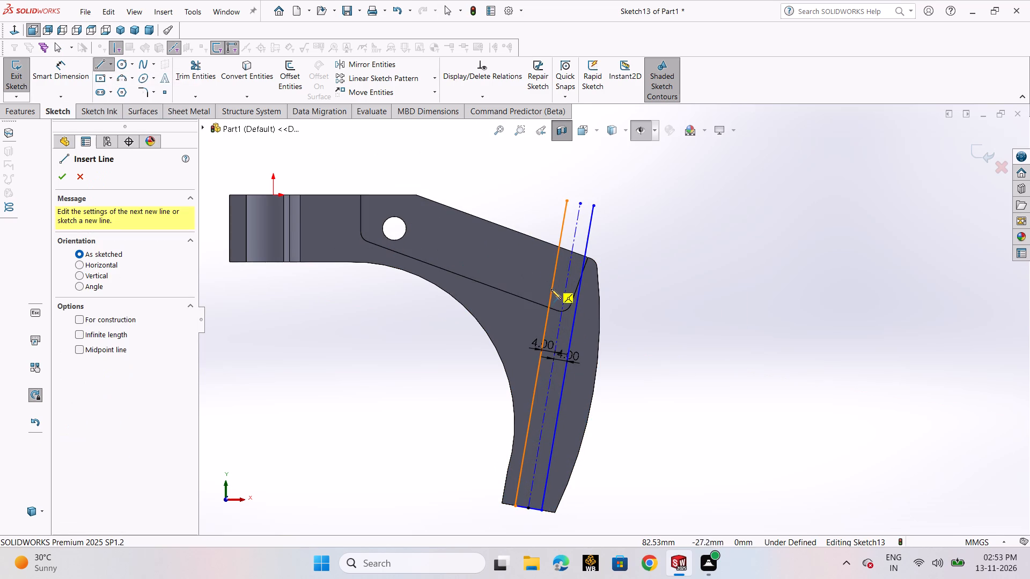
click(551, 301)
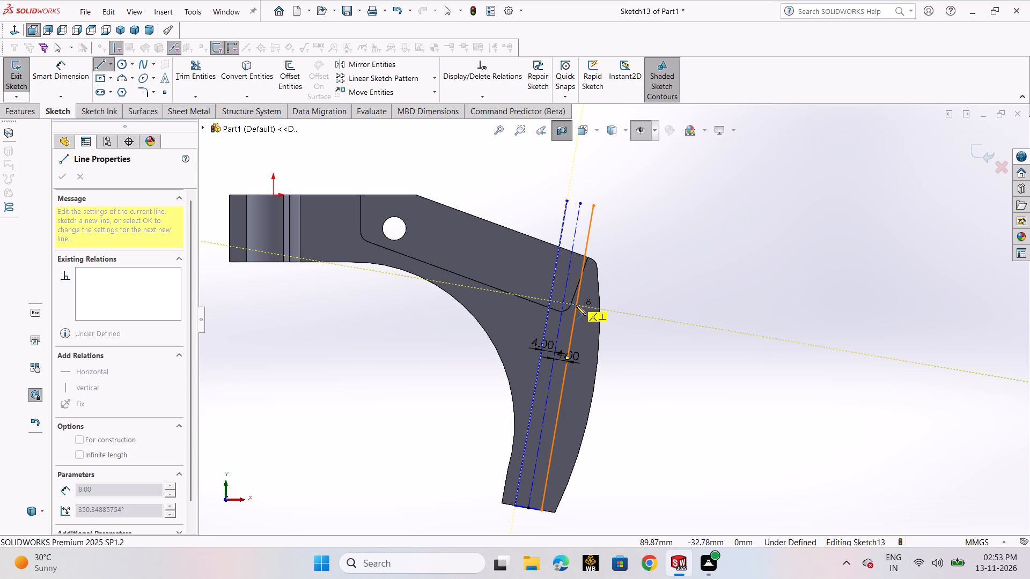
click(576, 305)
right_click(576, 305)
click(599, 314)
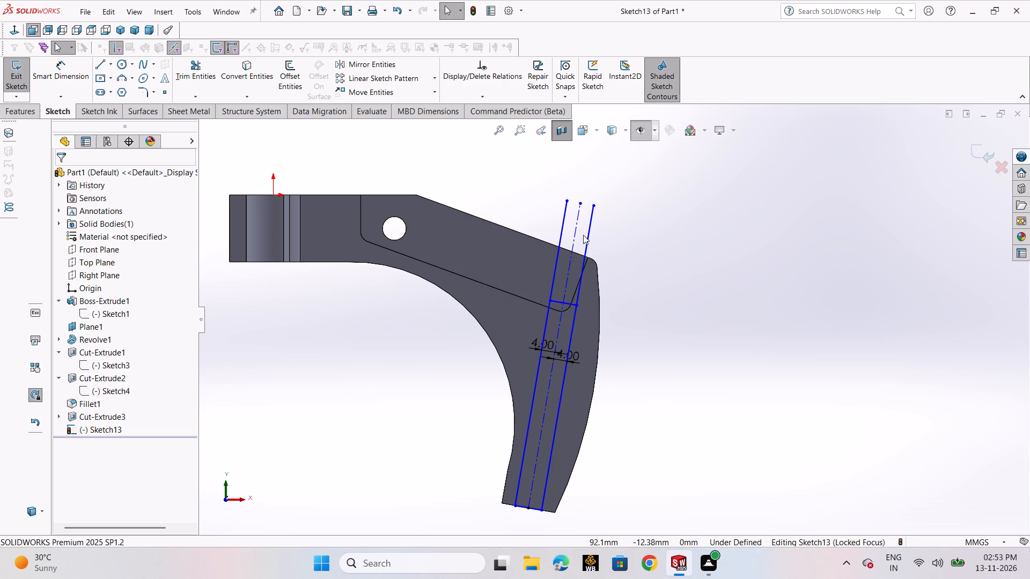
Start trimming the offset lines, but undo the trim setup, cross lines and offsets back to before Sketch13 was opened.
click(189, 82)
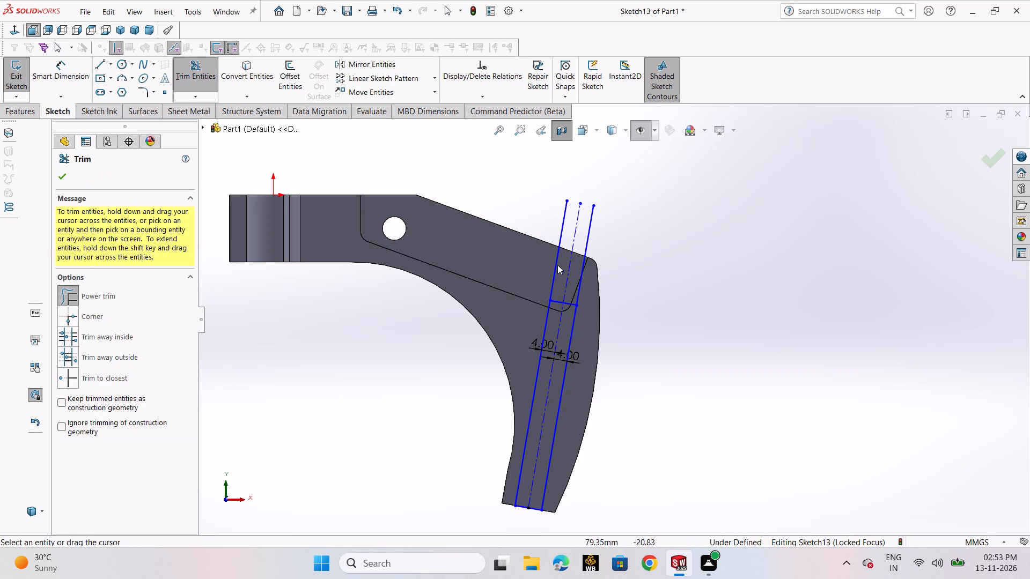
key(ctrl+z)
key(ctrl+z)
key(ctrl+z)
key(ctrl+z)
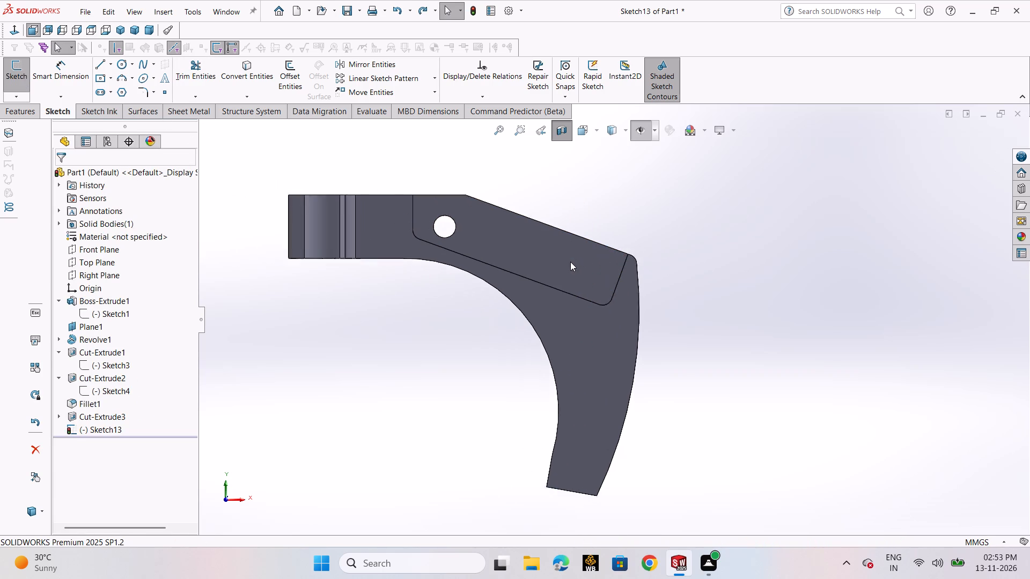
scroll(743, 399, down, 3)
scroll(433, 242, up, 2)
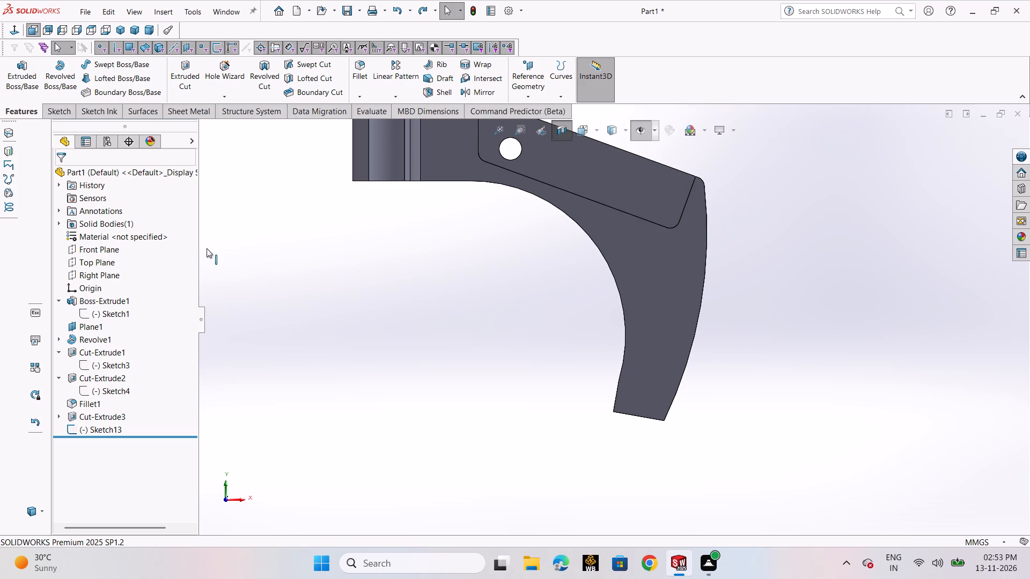
Open the centerline sketch, Sketch13, for editing.
click(110, 432)
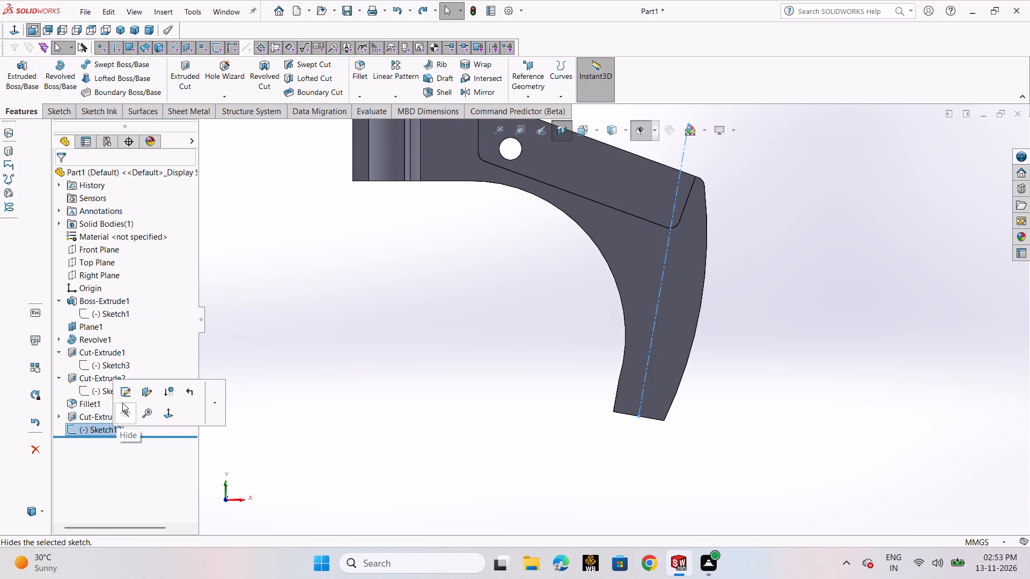
click(127, 398)
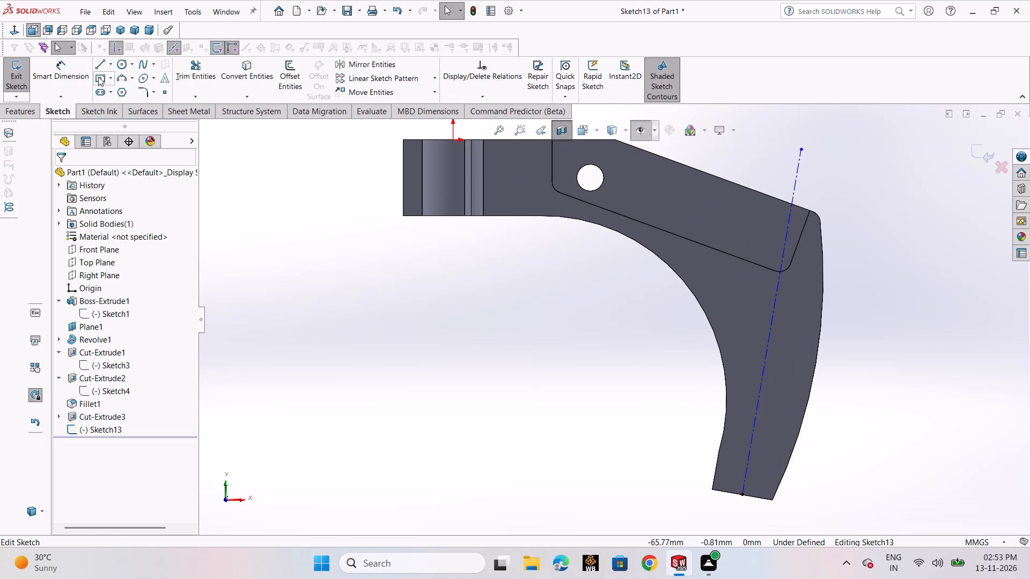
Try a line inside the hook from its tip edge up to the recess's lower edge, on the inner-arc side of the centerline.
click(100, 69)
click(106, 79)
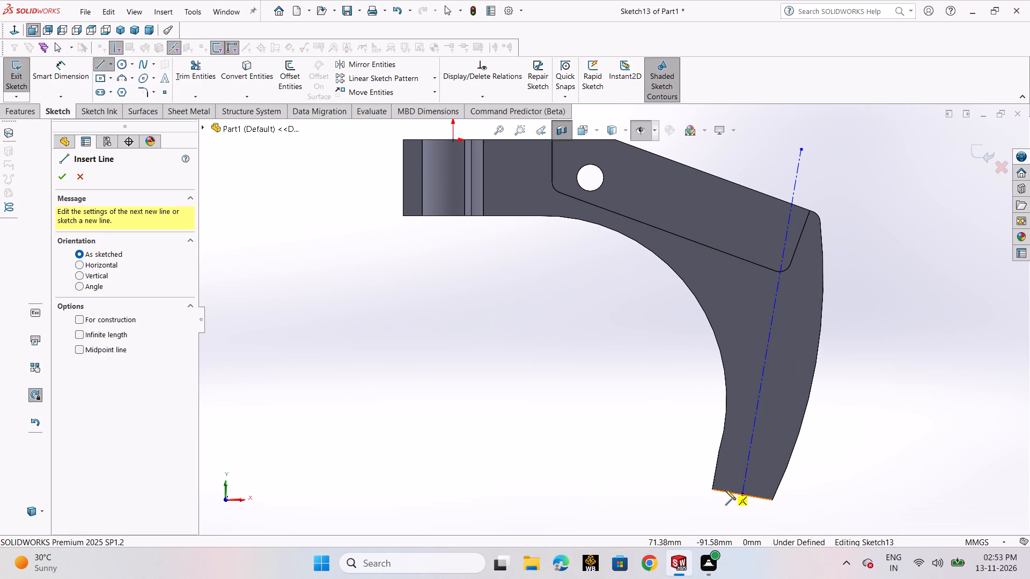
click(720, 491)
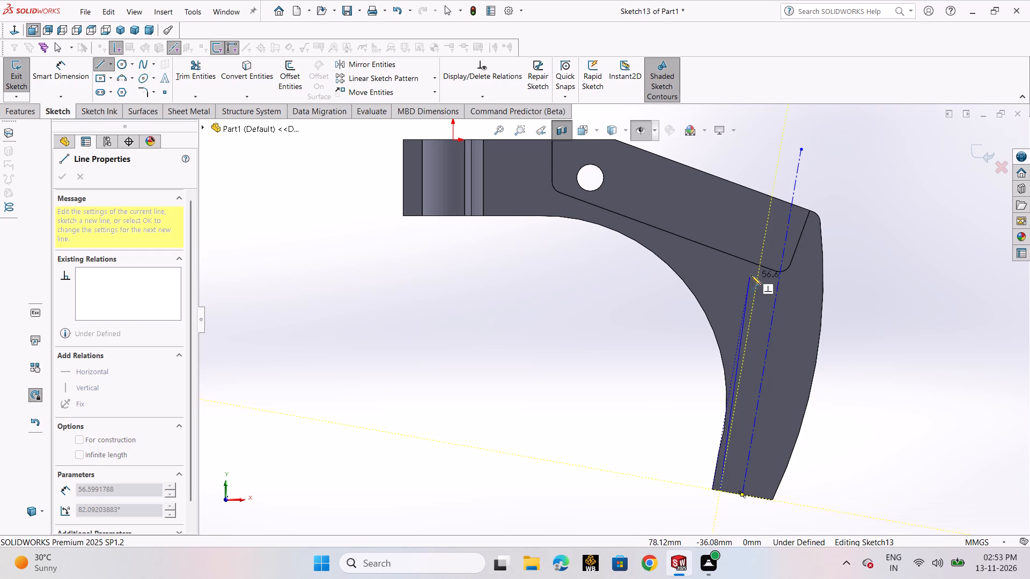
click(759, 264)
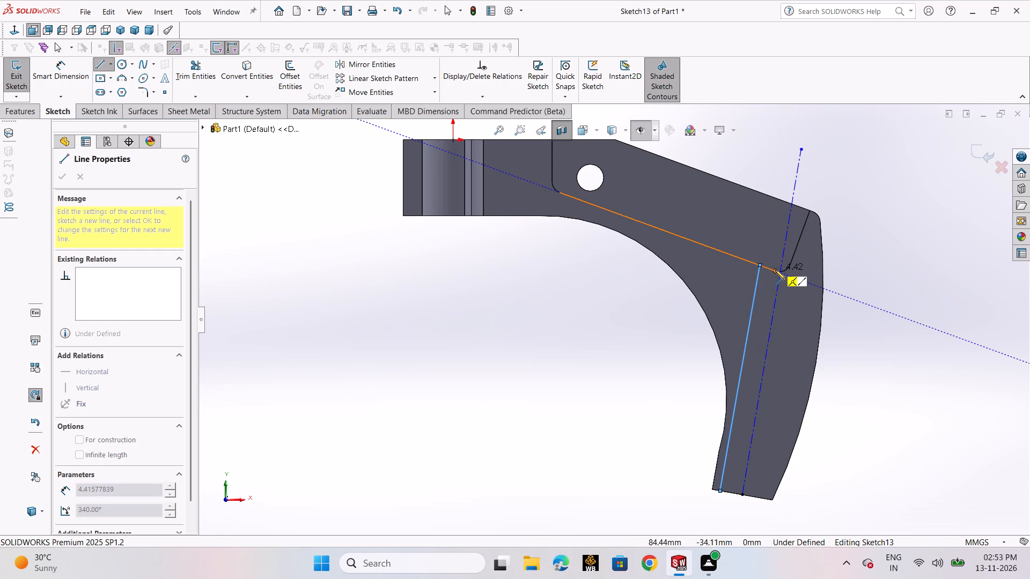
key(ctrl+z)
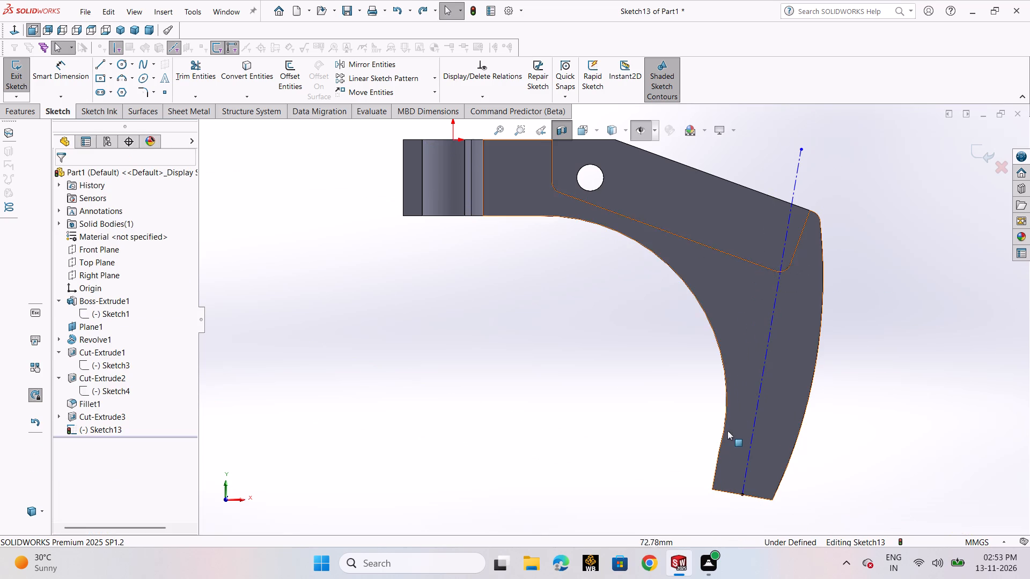
Draw a closed strip profile about 65 mm long and 4 mm wide on the centerline's inner-arc side, from the tip edge into the recess.
click(104, 66)
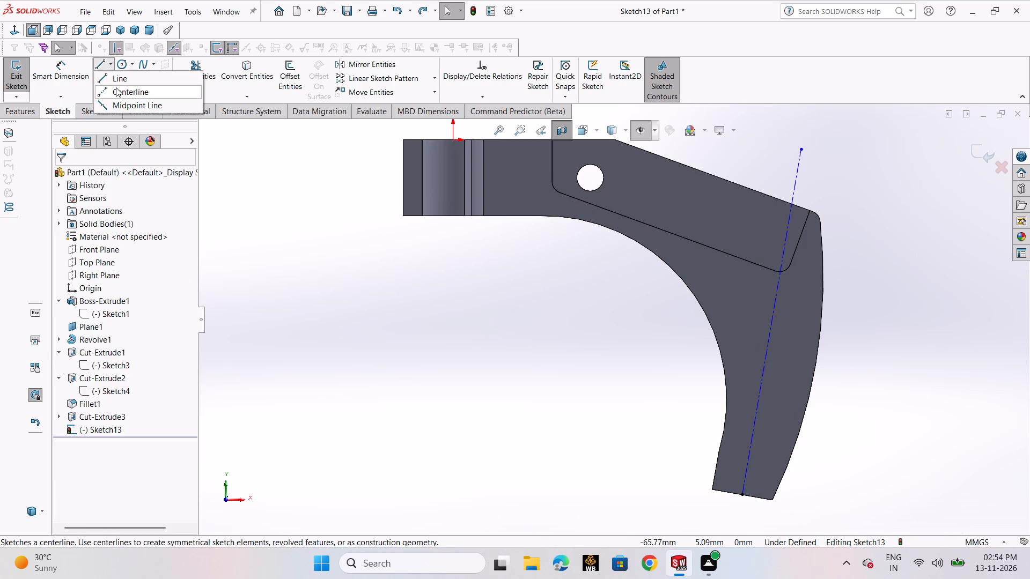
click(116, 81)
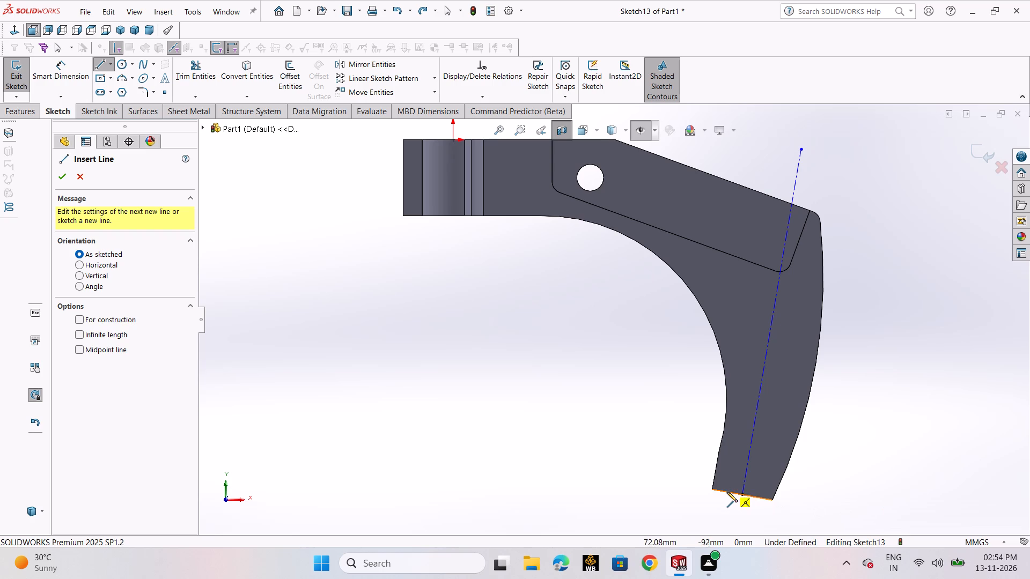
click(727, 492)
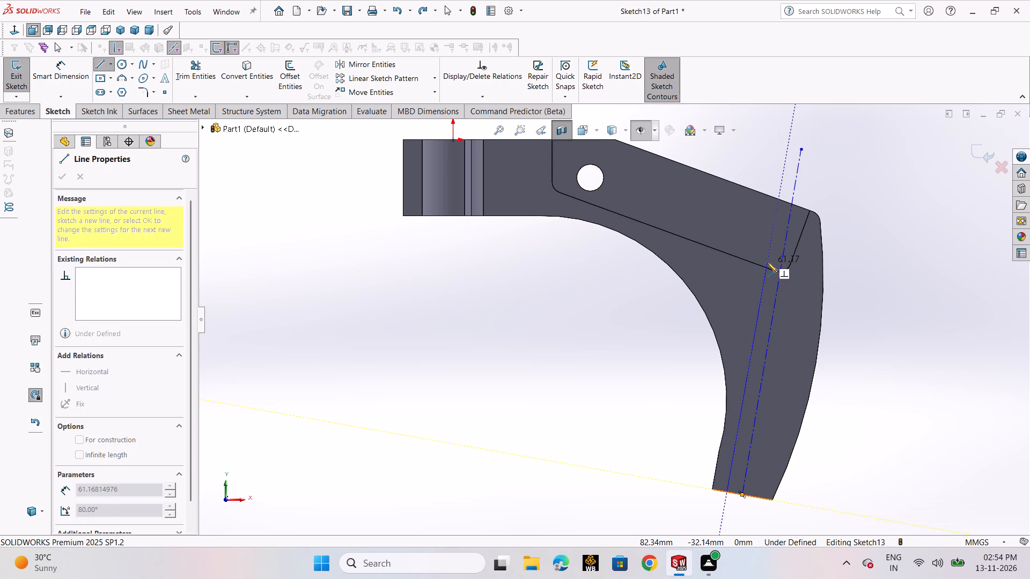
click(767, 251)
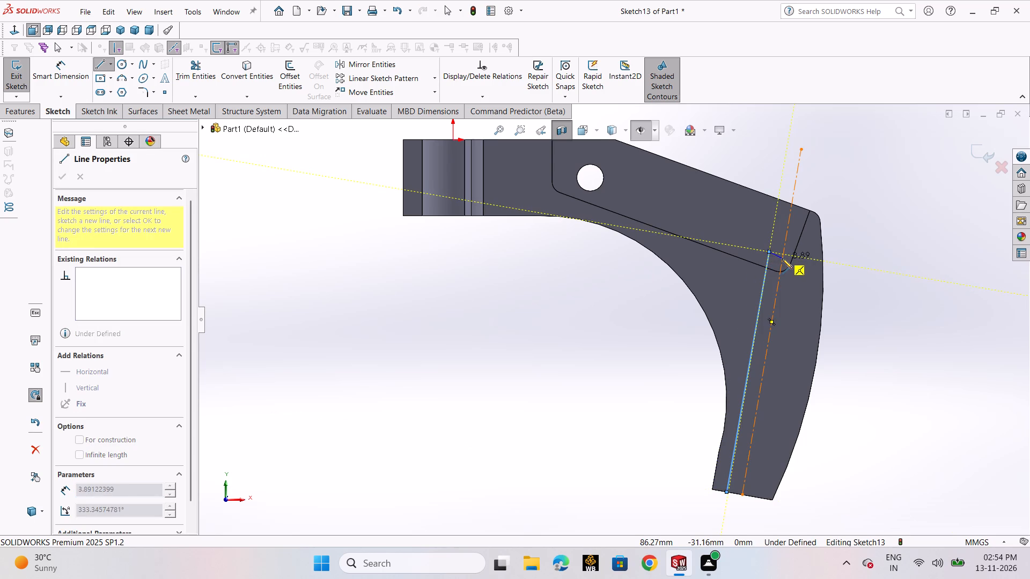
click(783, 251)
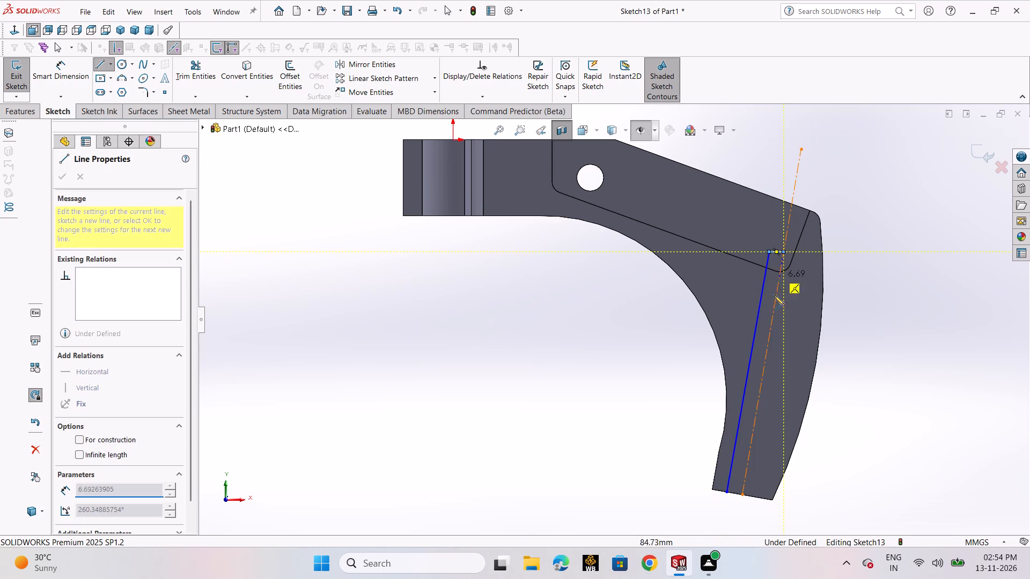
click(744, 496)
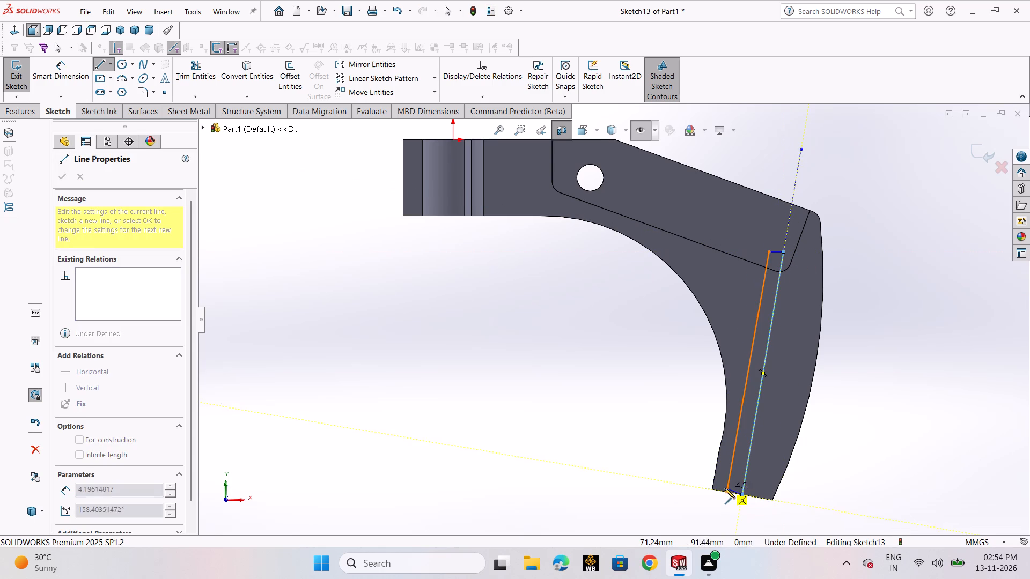
click(726, 493)
key(Escape)
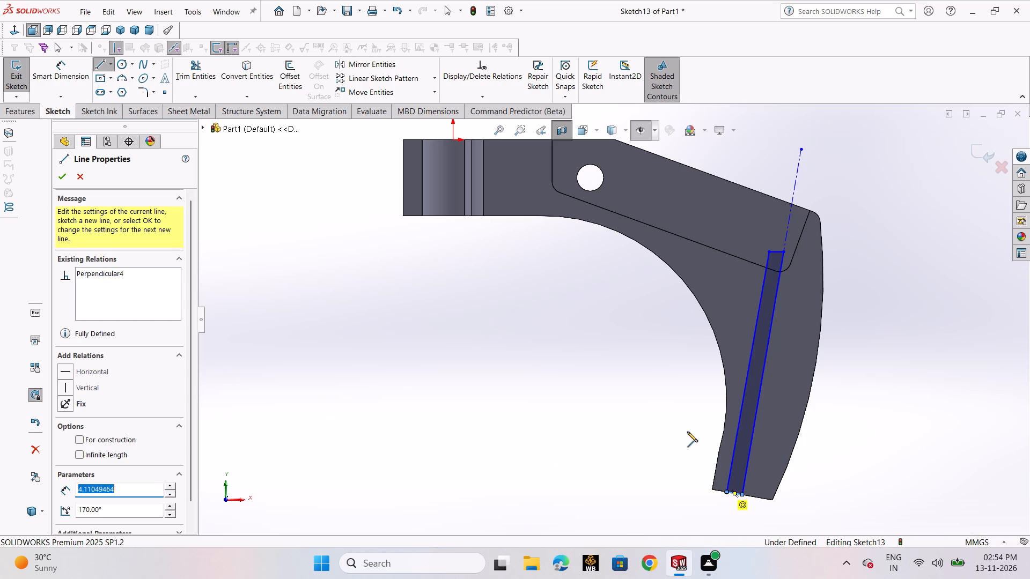
click(59, 176)
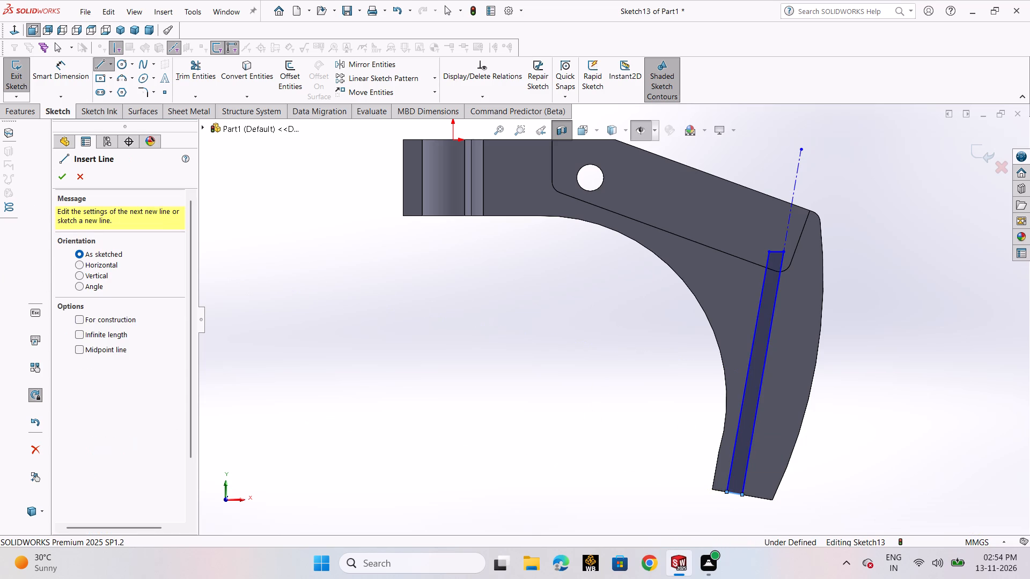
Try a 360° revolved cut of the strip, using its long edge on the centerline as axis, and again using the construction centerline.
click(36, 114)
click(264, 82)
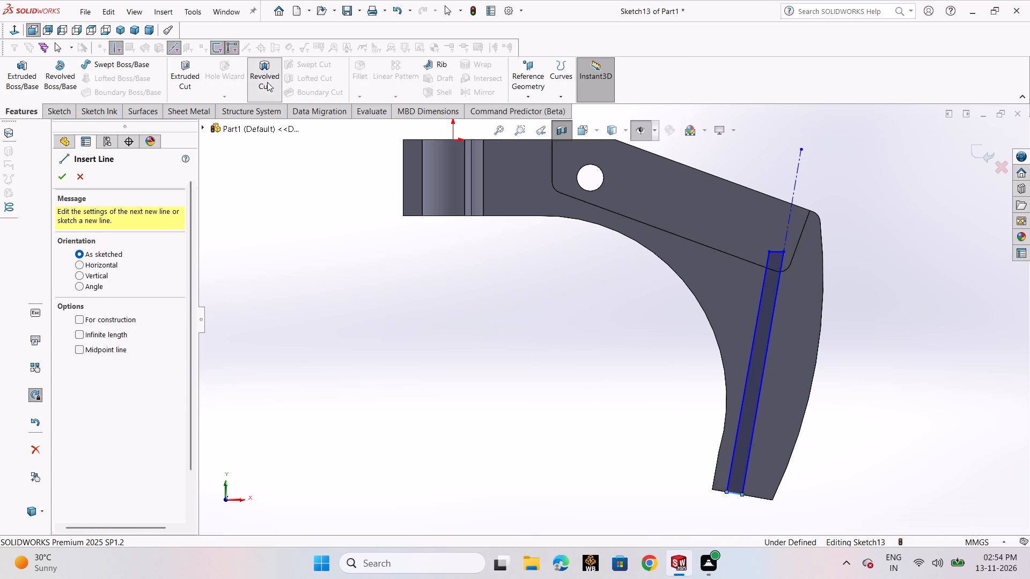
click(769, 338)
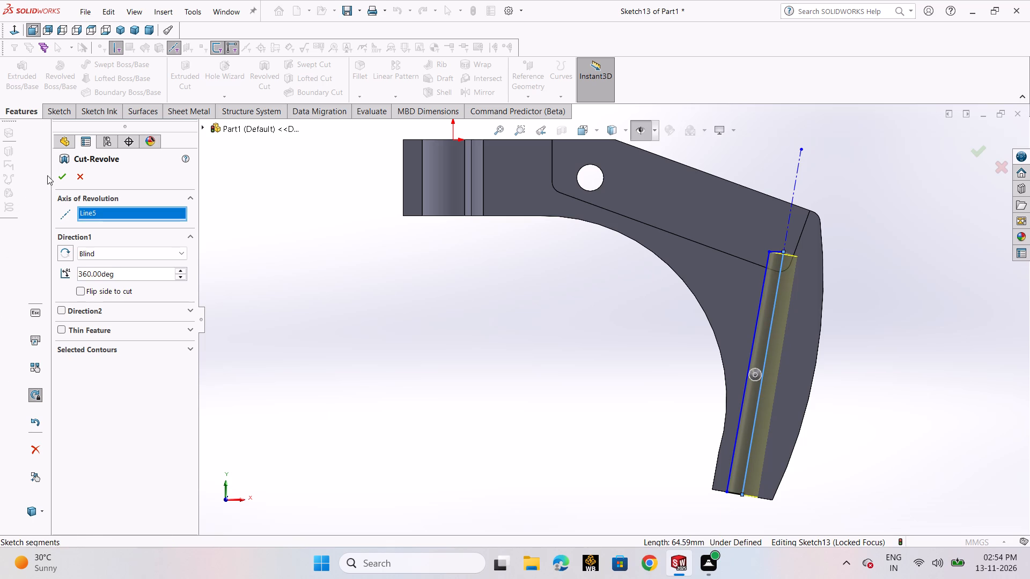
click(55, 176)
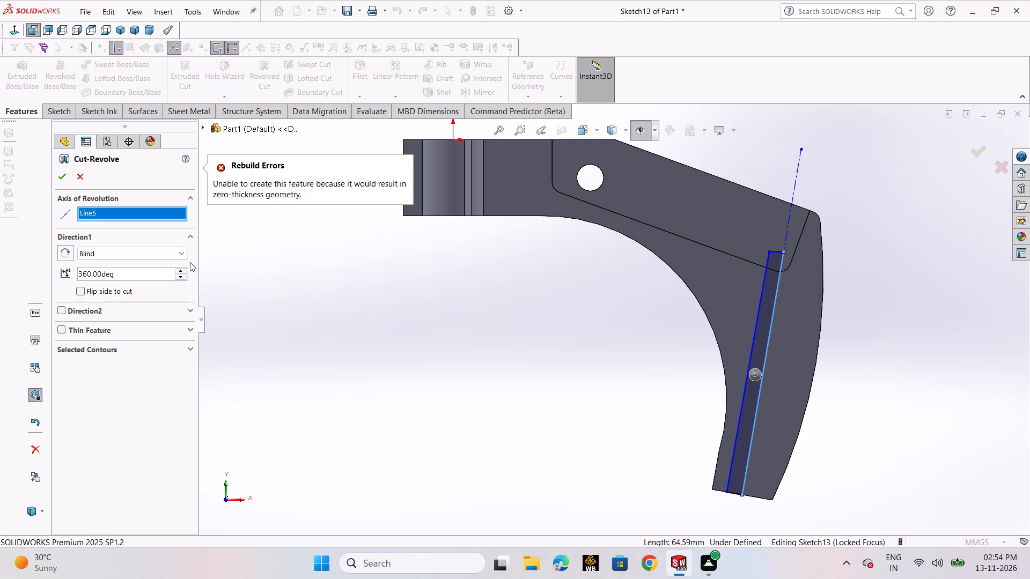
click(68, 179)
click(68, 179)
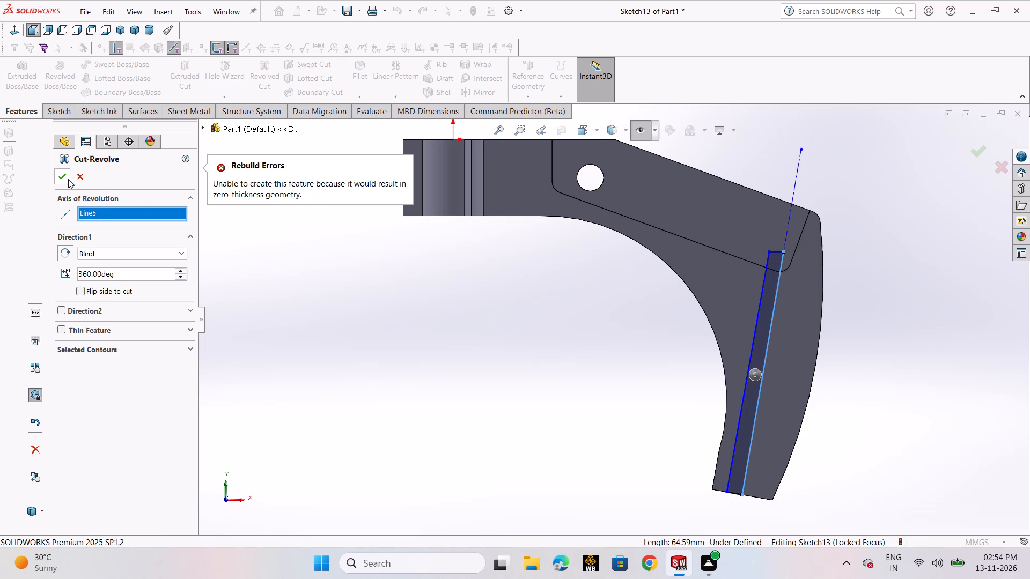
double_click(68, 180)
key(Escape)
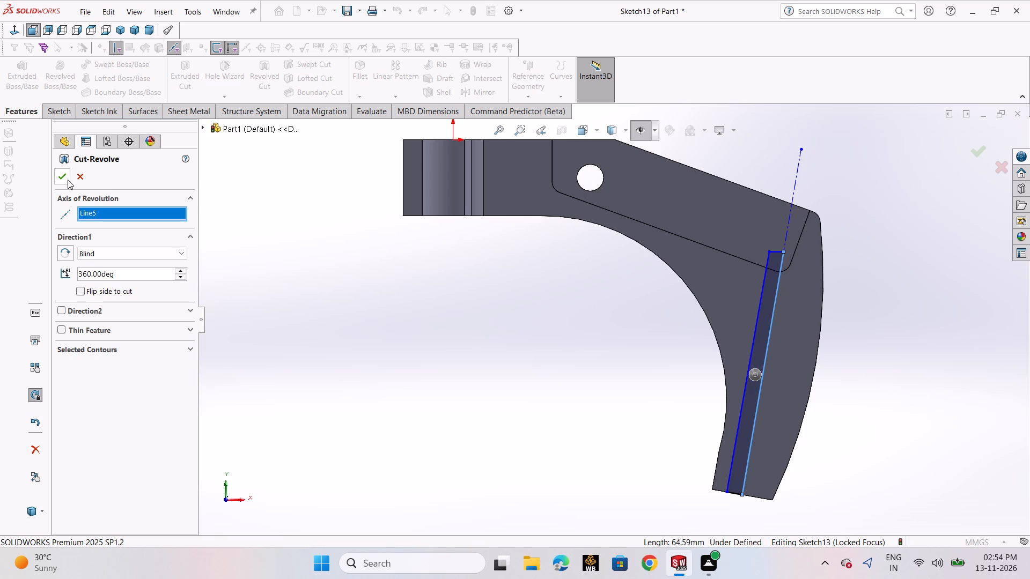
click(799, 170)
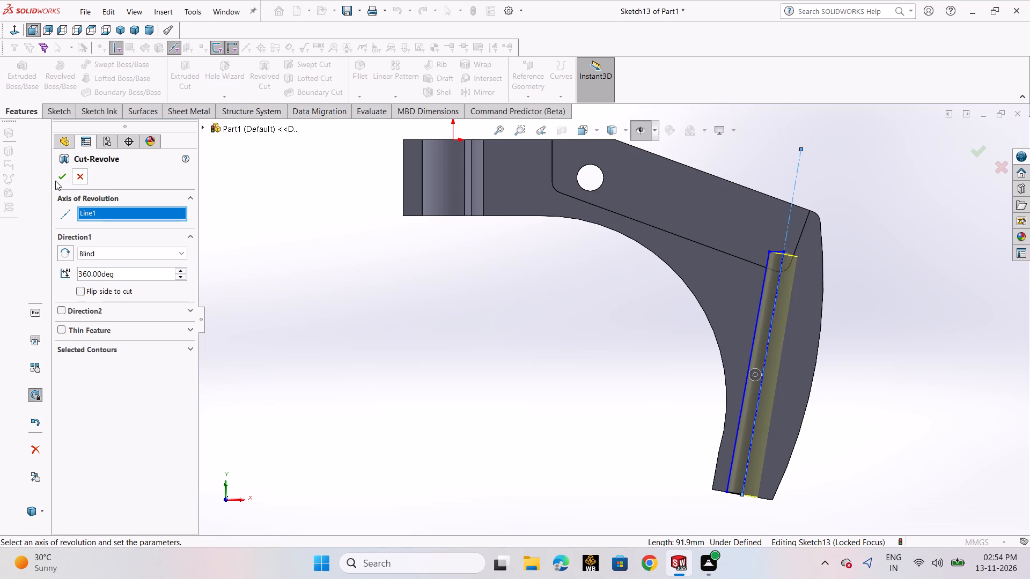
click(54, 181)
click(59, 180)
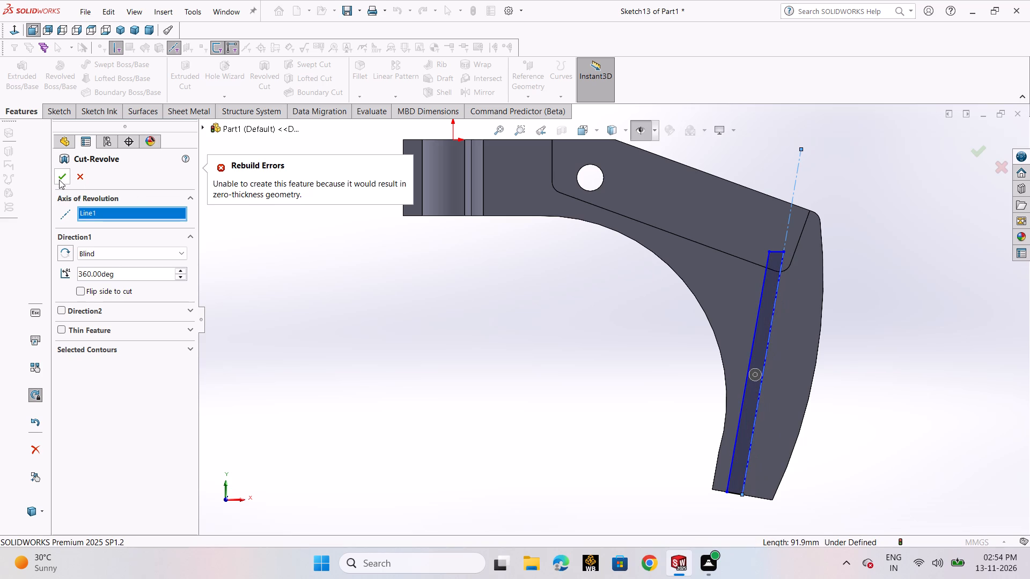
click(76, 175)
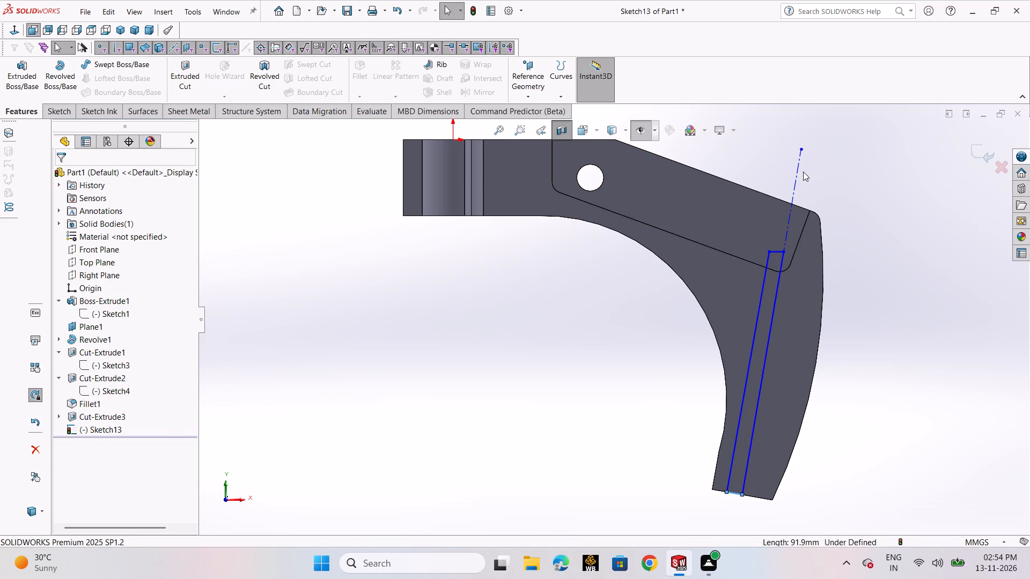
Delete the construction centerline running along the hook leg from Sketch13.
double_click(797, 170)
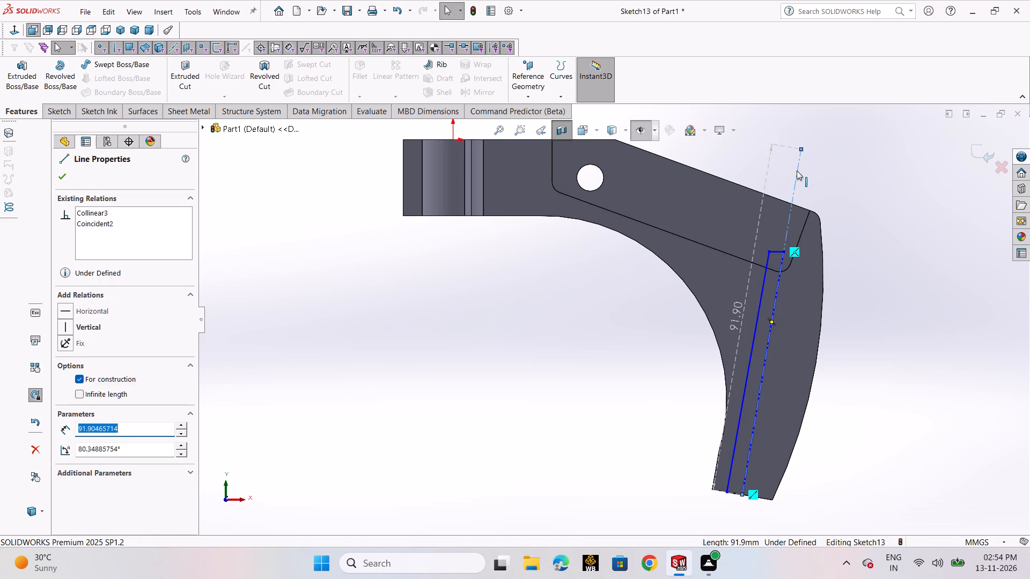
key(Delete)
click(446, 282)
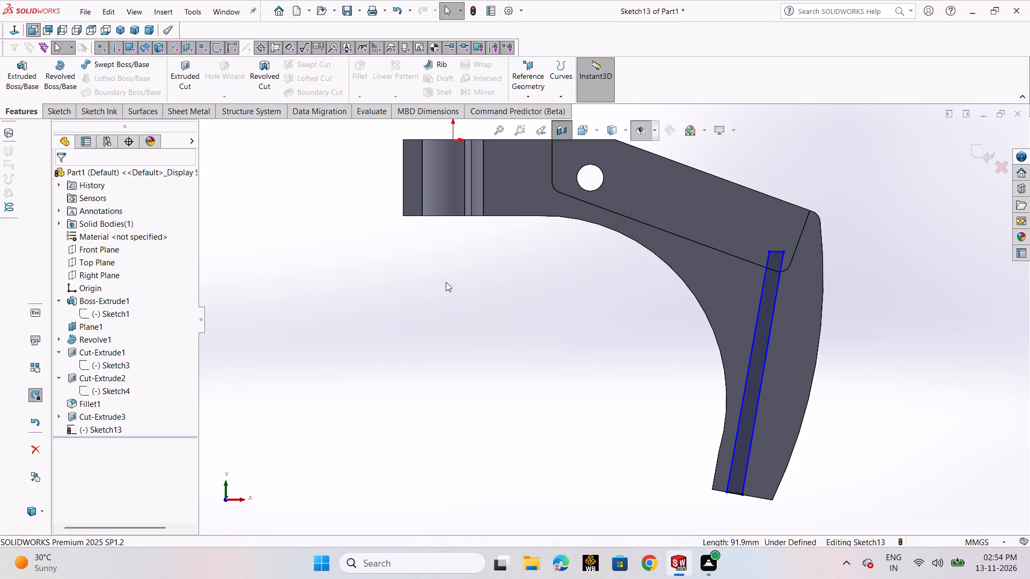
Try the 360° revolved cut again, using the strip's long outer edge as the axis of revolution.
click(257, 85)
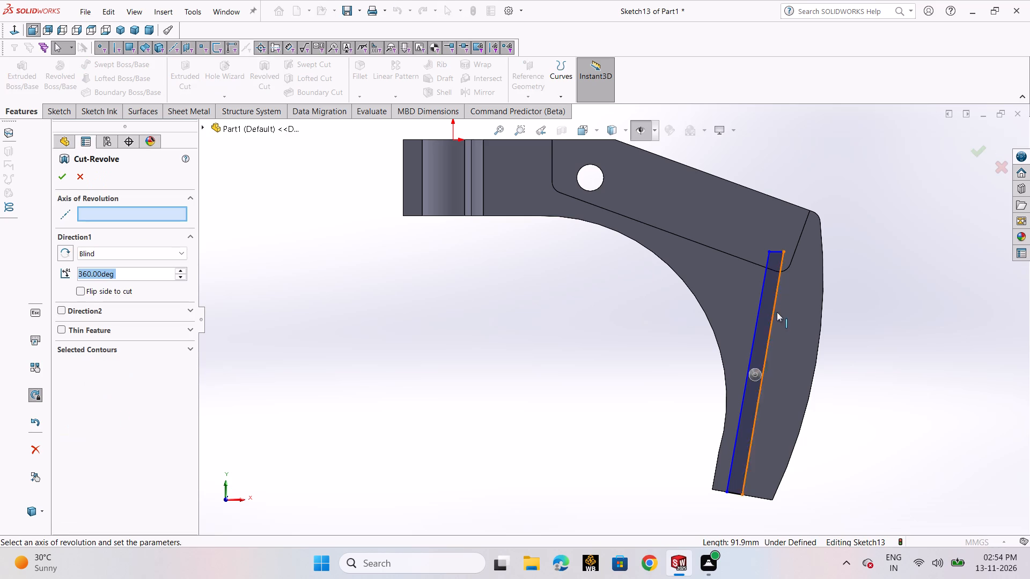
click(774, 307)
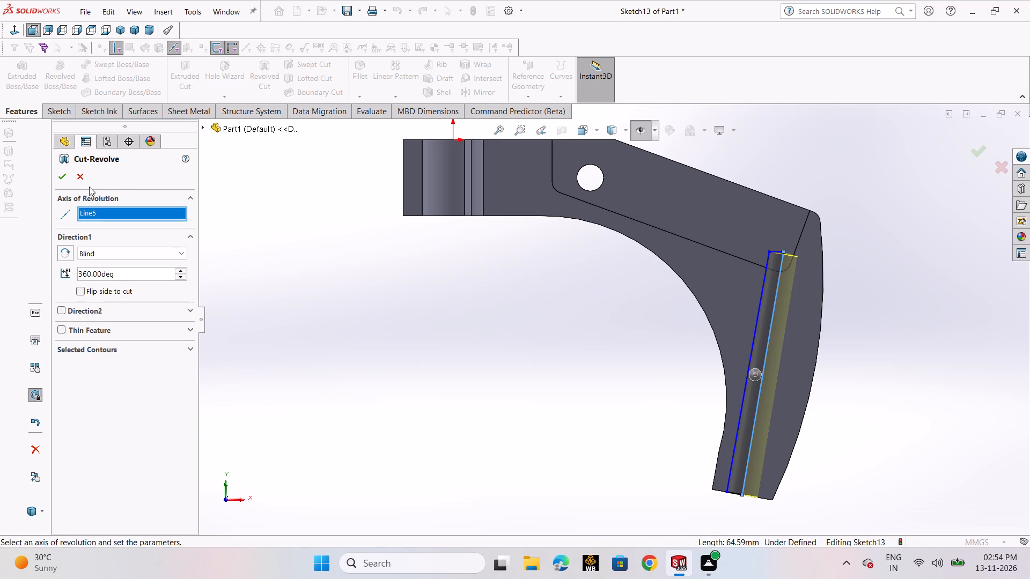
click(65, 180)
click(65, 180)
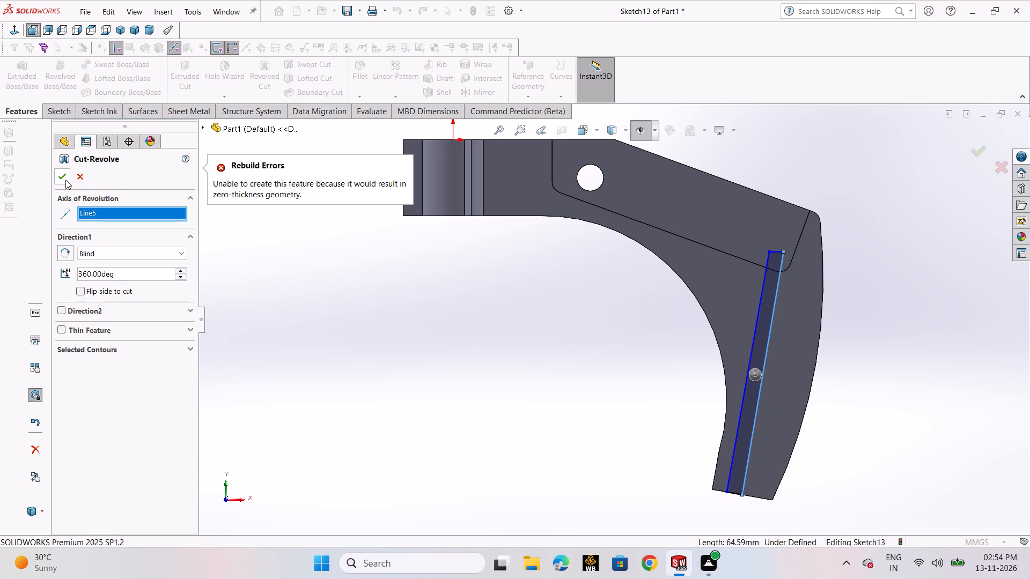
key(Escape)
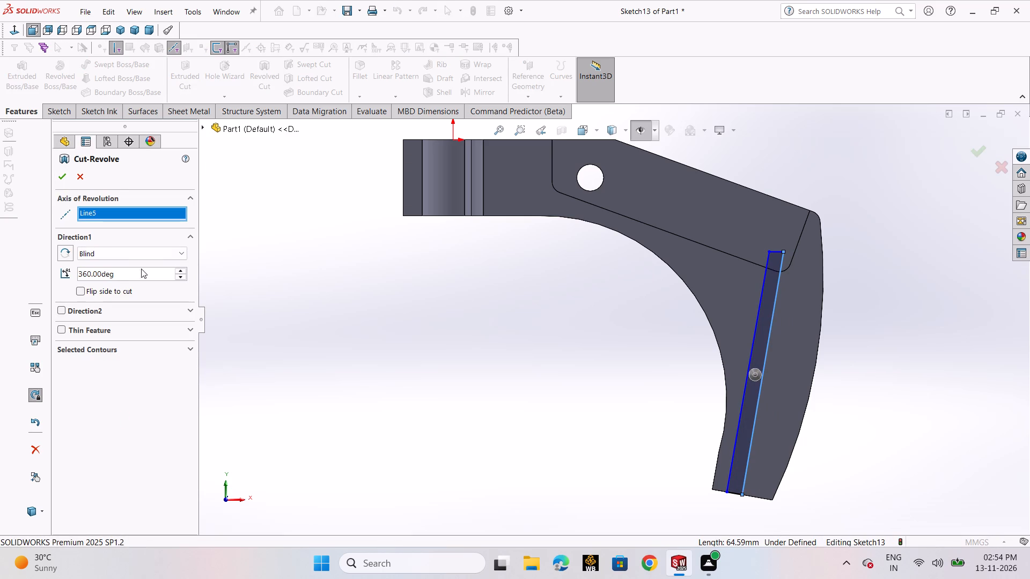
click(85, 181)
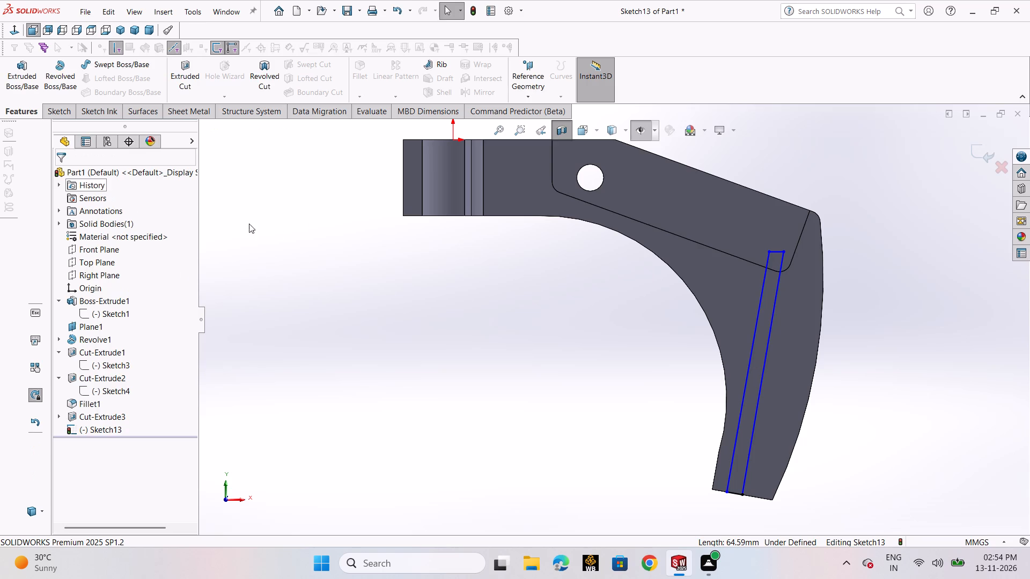
Delete the short horizontal line that closes the strip's upper end inside the recess.
scroll(759, 232, down, 4)
click(775, 284)
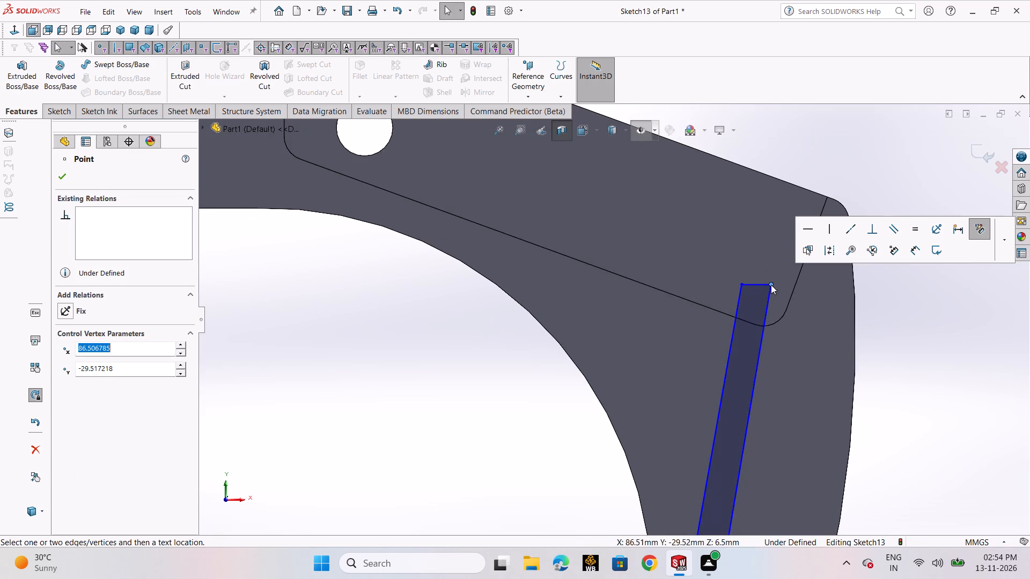
click(742, 285)
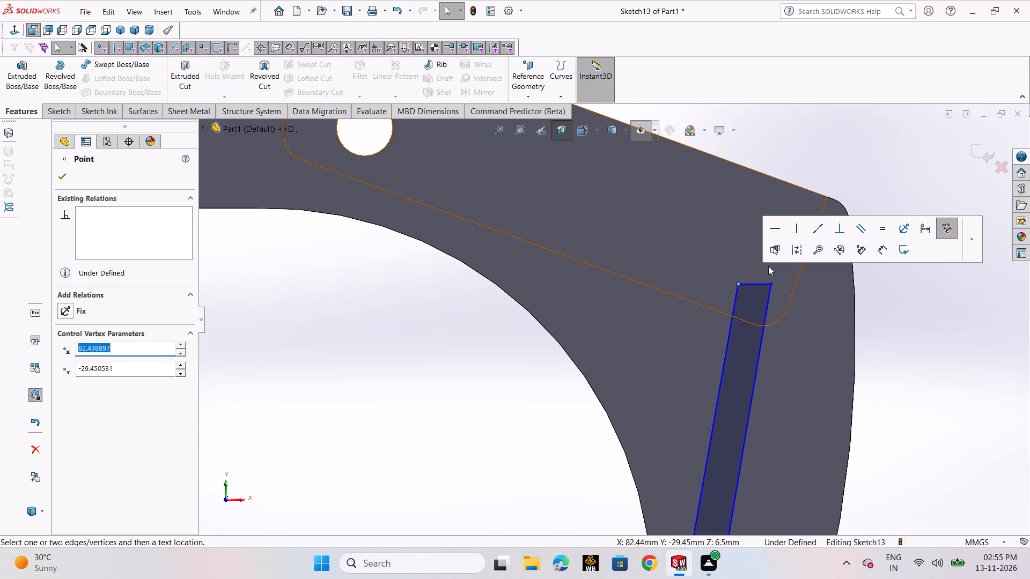
click(755, 282)
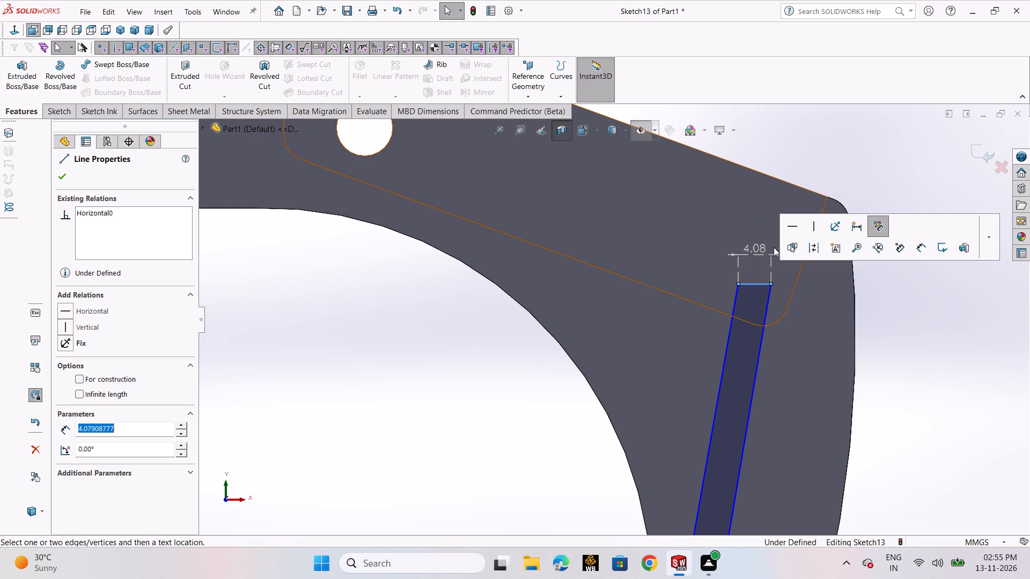
click(791, 231)
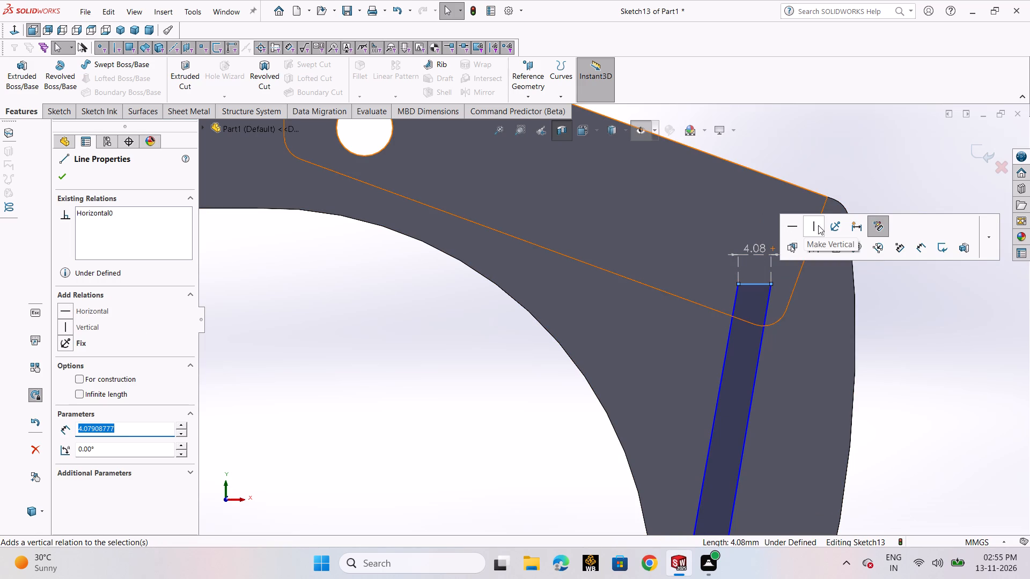
key(Escape)
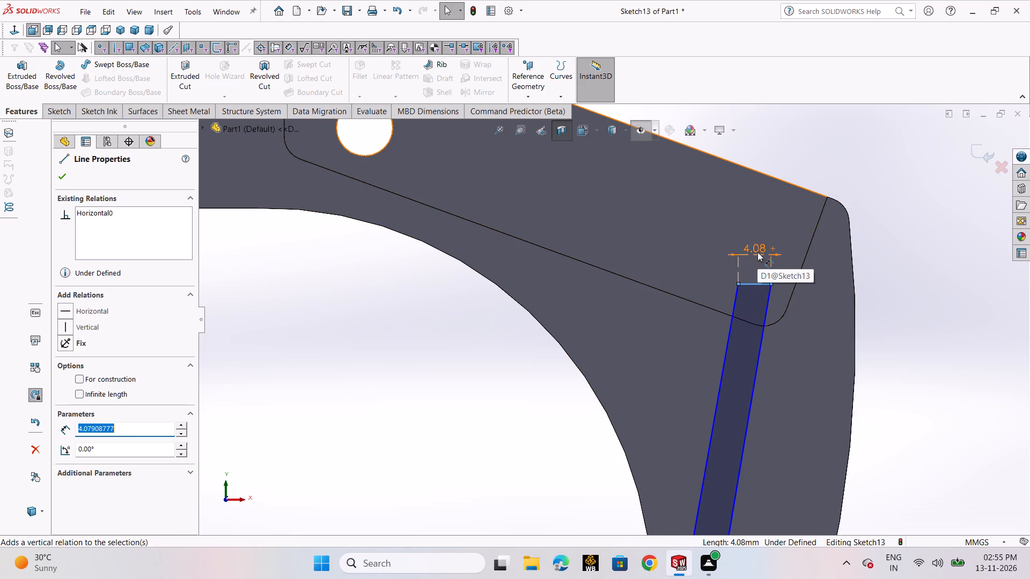
key(Delete)
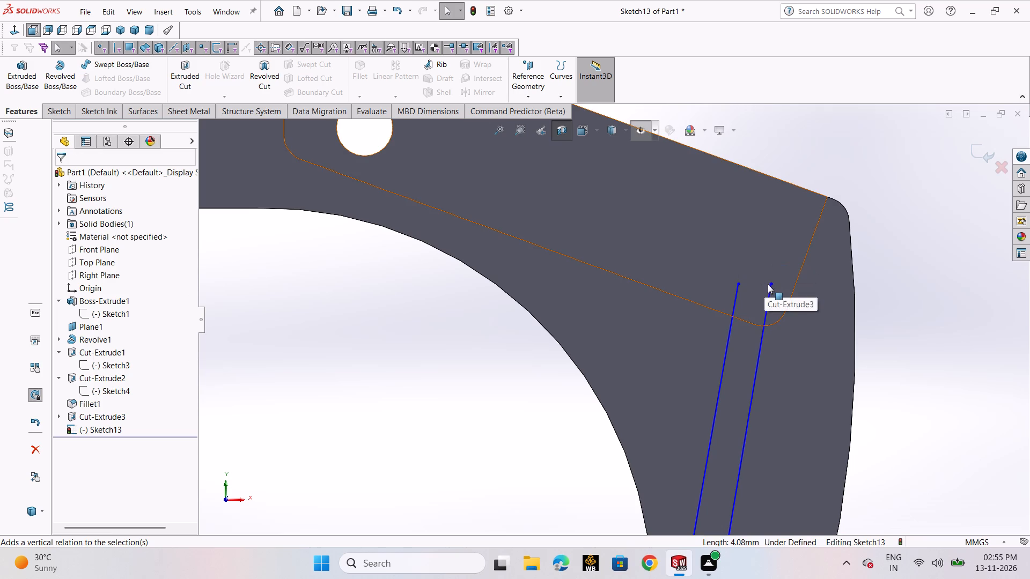
Shorten the strip's long outer line by moving its upper endpoint to about X 86.37, Y -30.58 mm.
drag(771, 282, 770, 293)
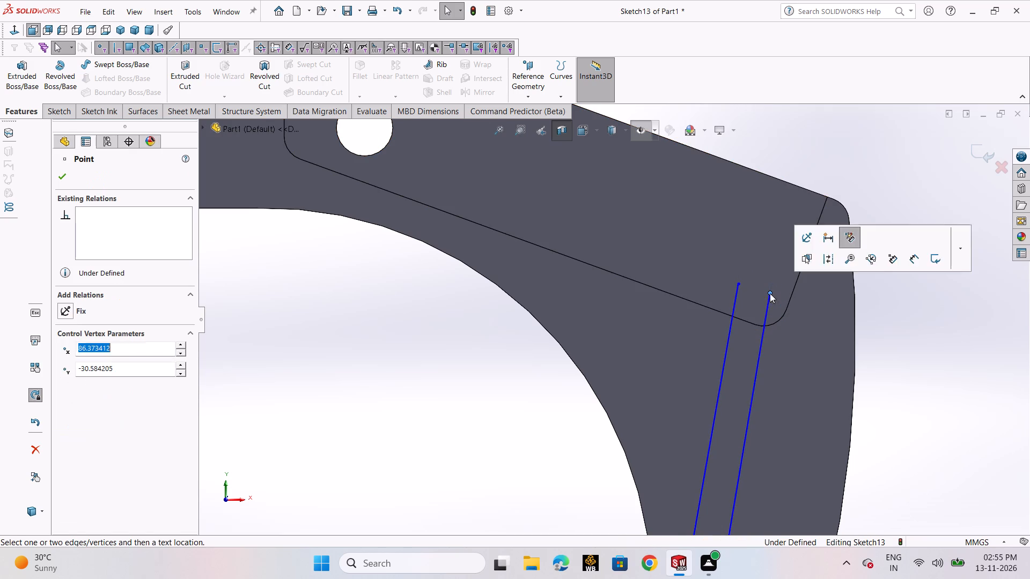
click(64, 174)
Close the strip's upper end with a slanted line about 4.1 mm long joining the two long lines' endpoints.
click(63, 113)
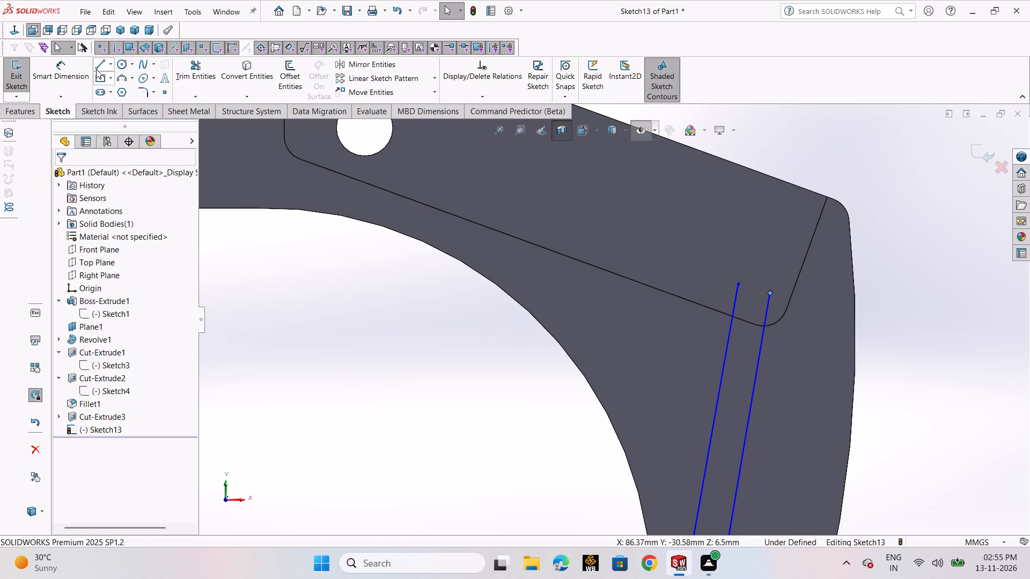
click(100, 64)
click(108, 79)
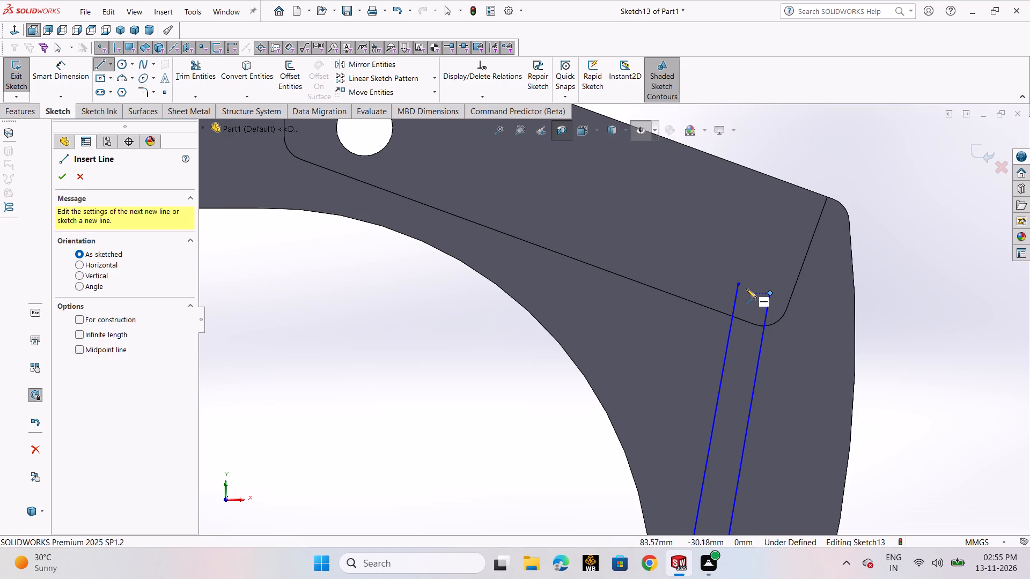
click(740, 283)
click(772, 292)
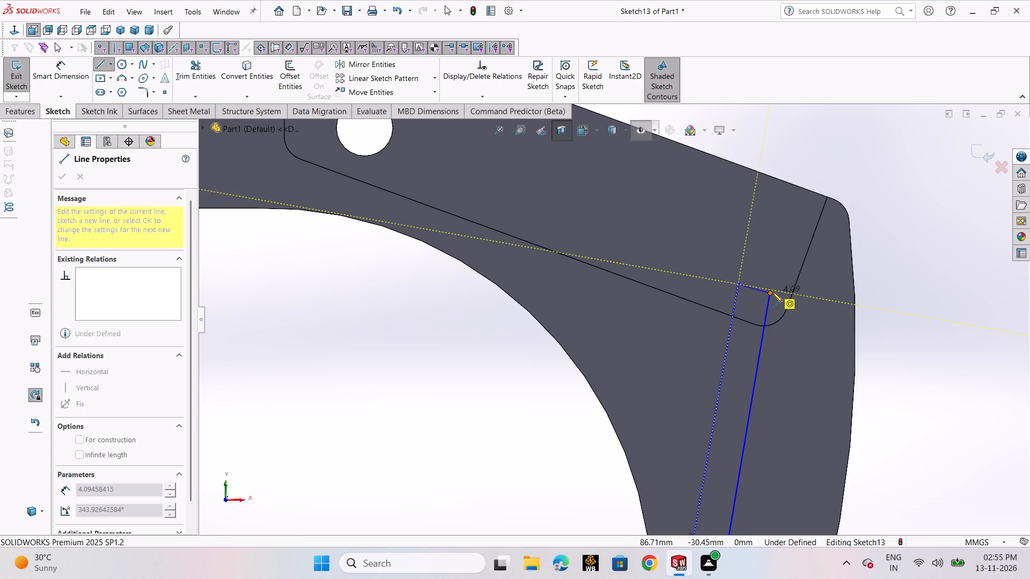
right_click(772, 292)
click(794, 300)
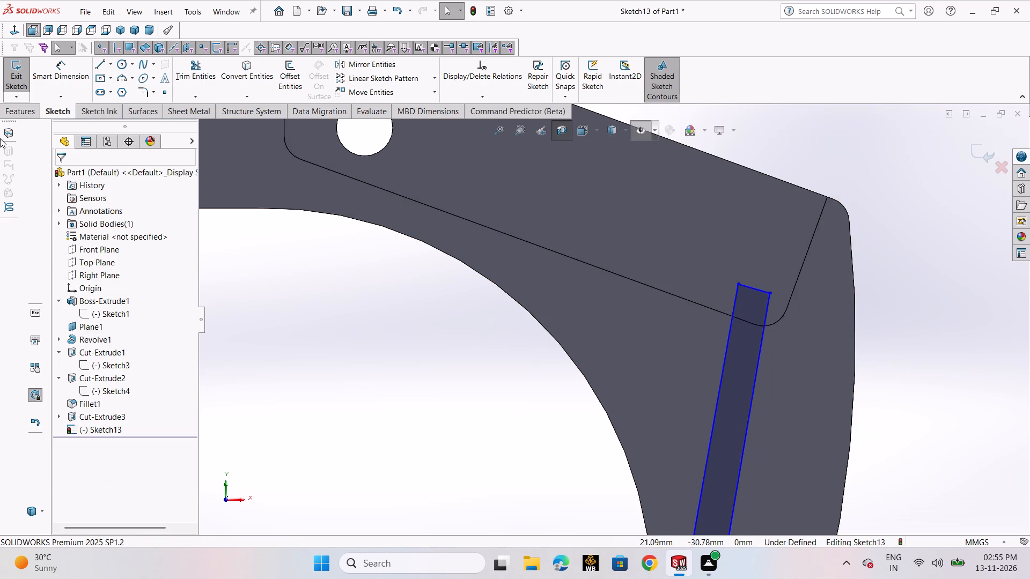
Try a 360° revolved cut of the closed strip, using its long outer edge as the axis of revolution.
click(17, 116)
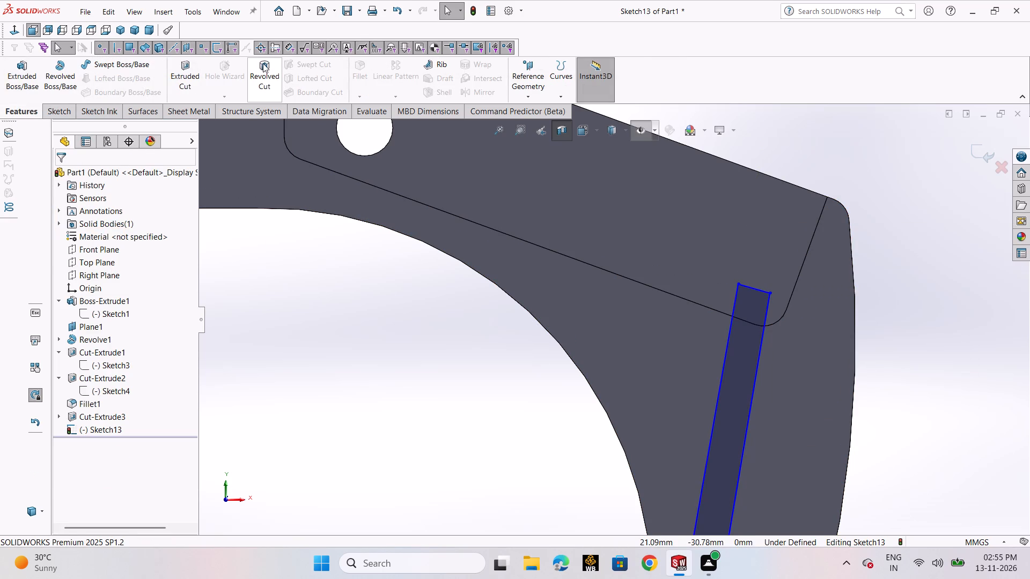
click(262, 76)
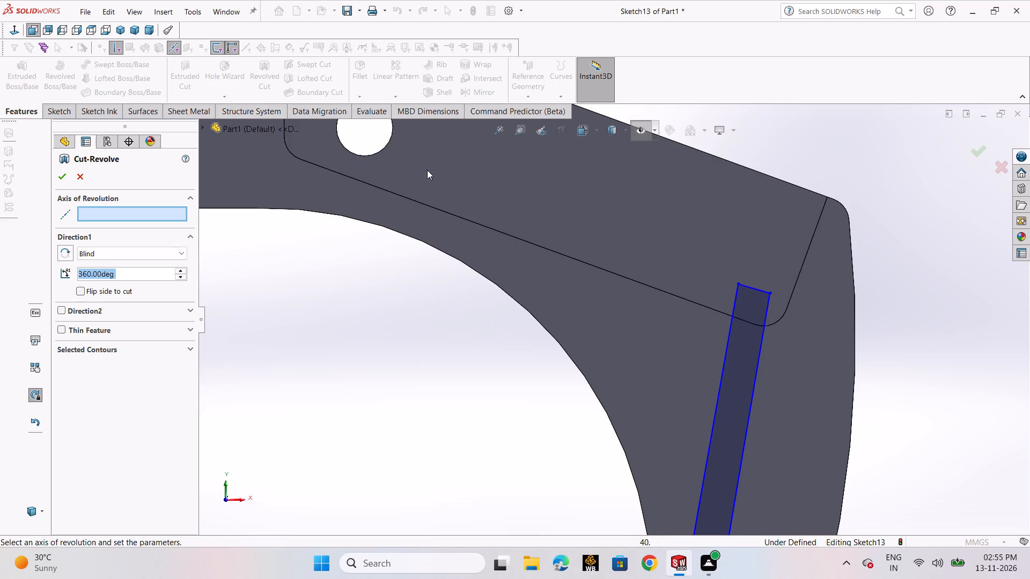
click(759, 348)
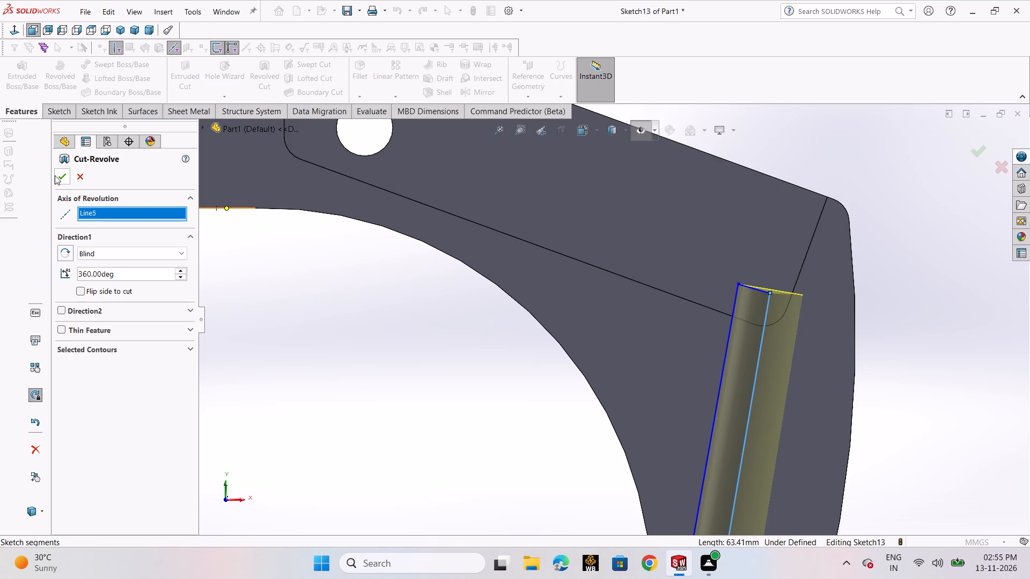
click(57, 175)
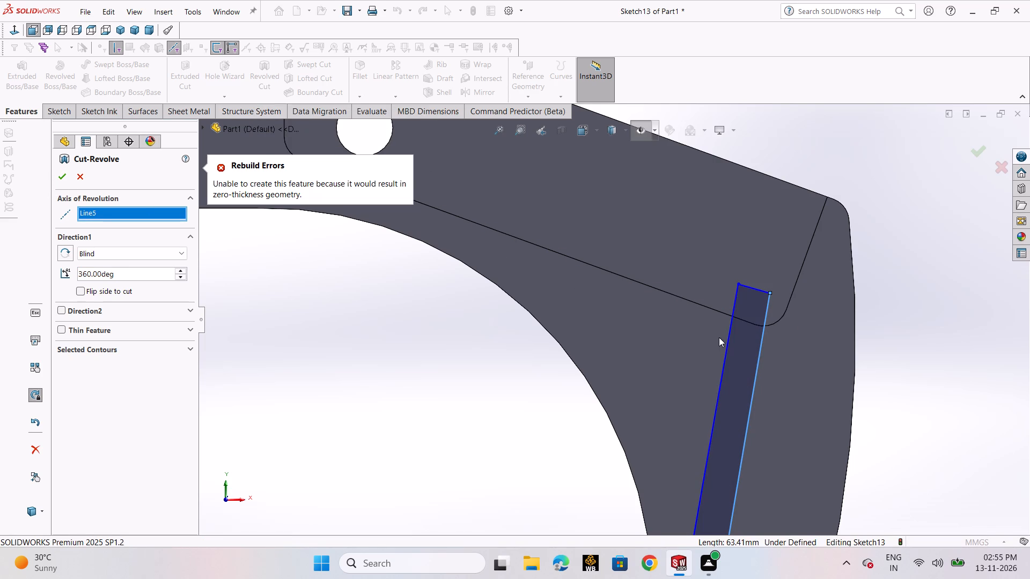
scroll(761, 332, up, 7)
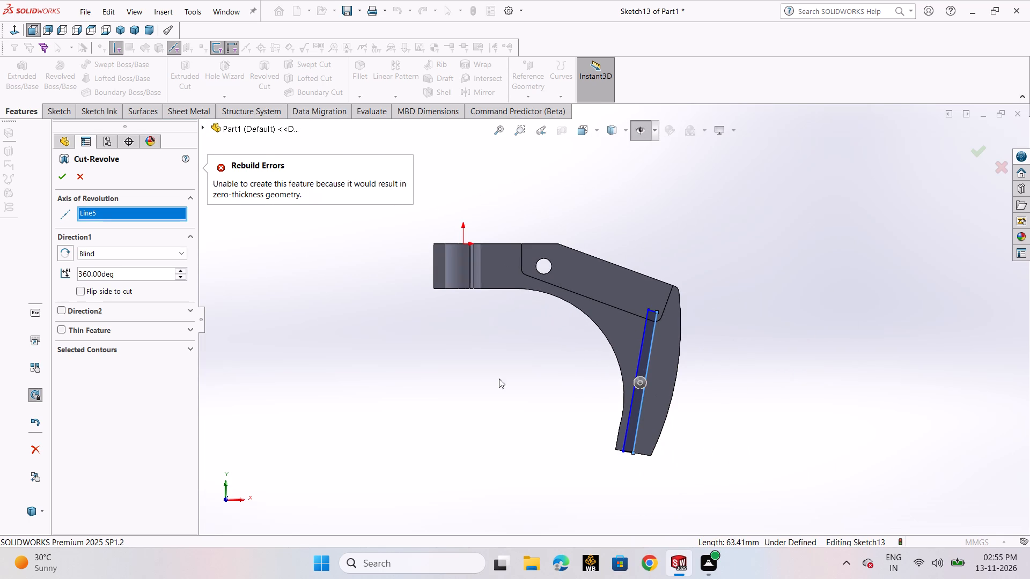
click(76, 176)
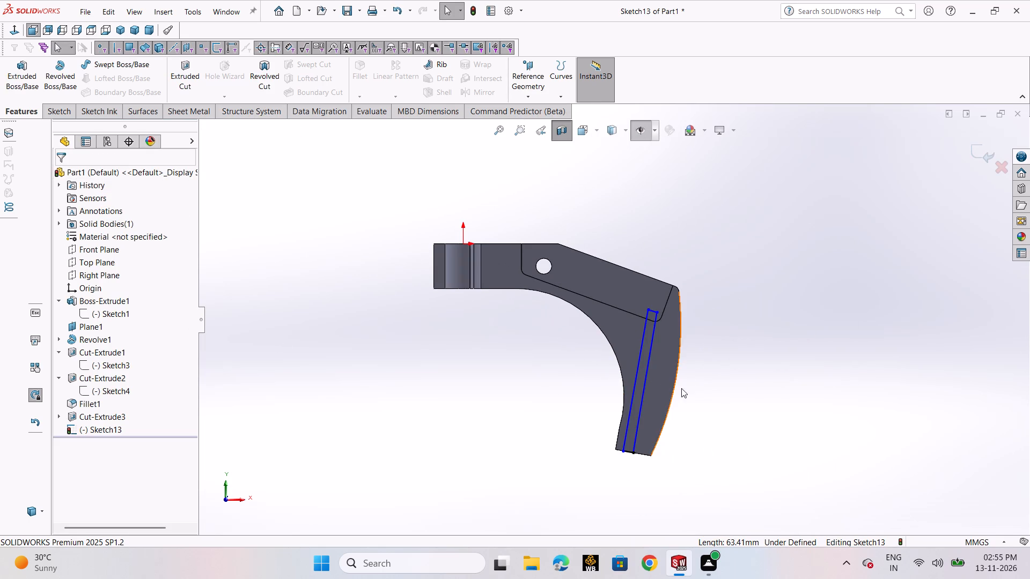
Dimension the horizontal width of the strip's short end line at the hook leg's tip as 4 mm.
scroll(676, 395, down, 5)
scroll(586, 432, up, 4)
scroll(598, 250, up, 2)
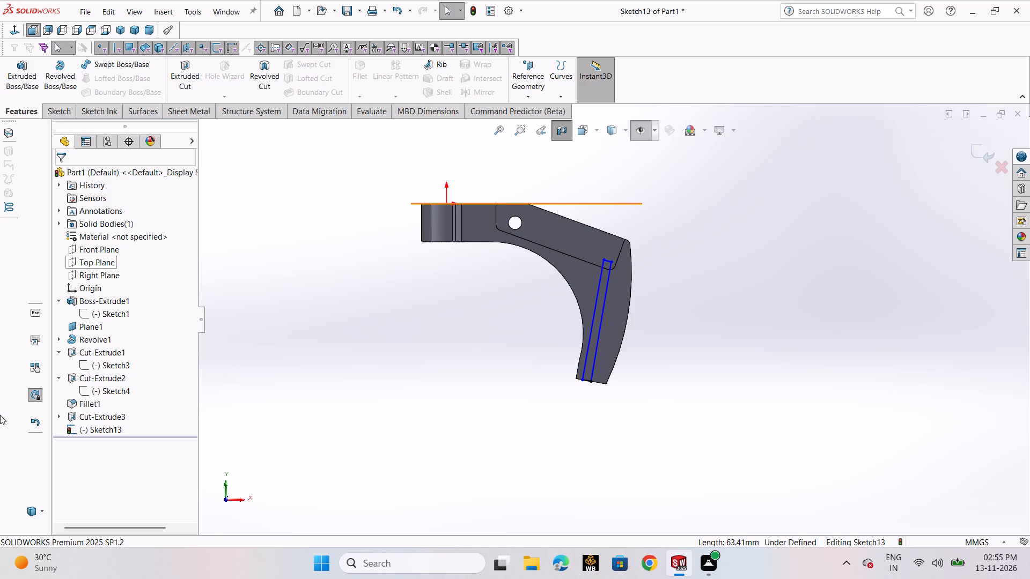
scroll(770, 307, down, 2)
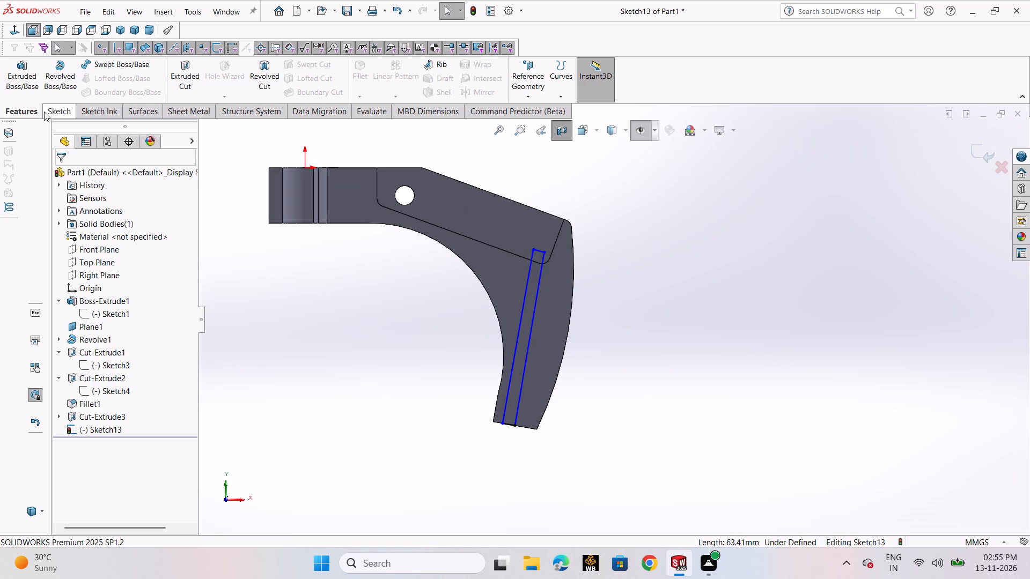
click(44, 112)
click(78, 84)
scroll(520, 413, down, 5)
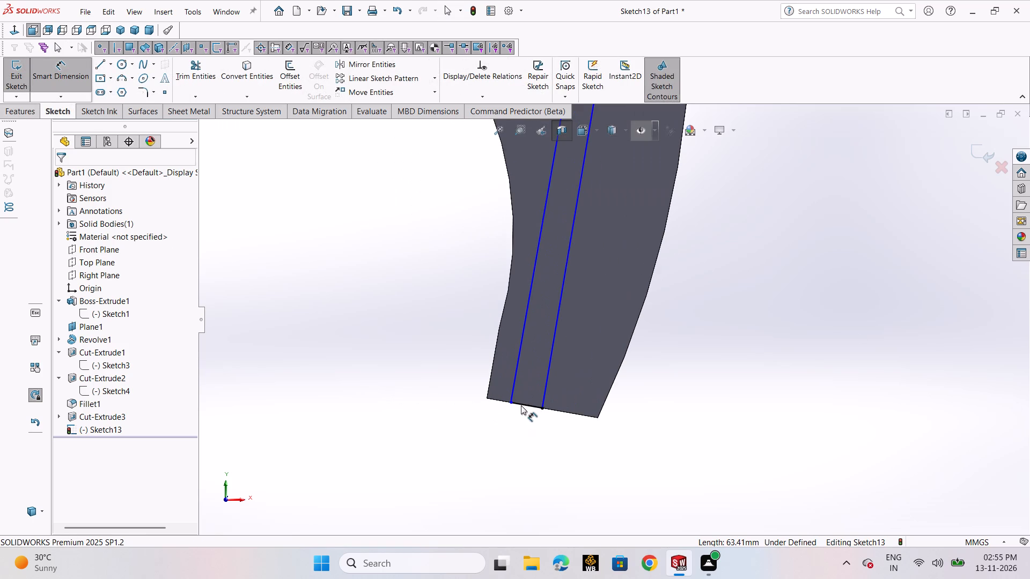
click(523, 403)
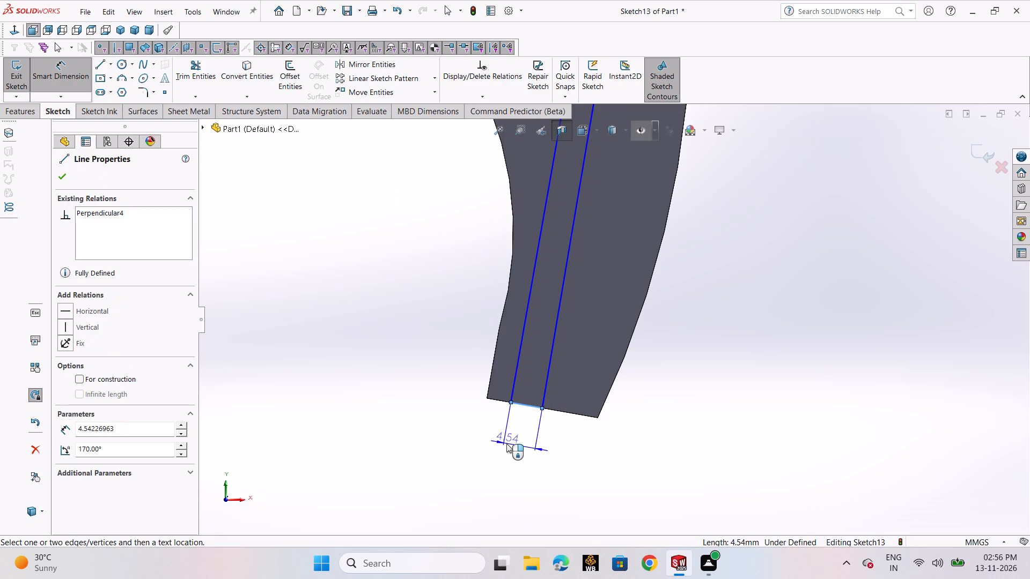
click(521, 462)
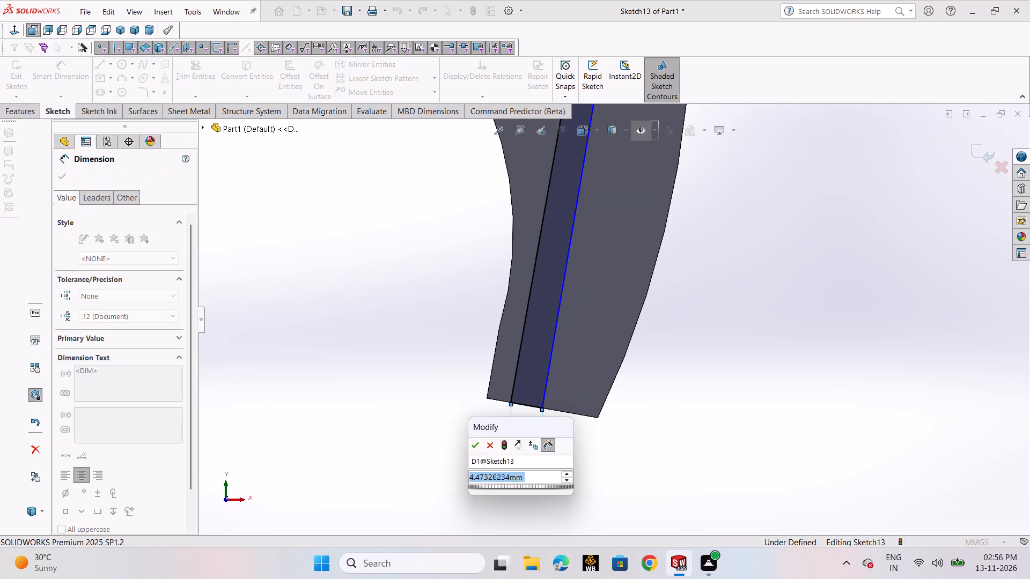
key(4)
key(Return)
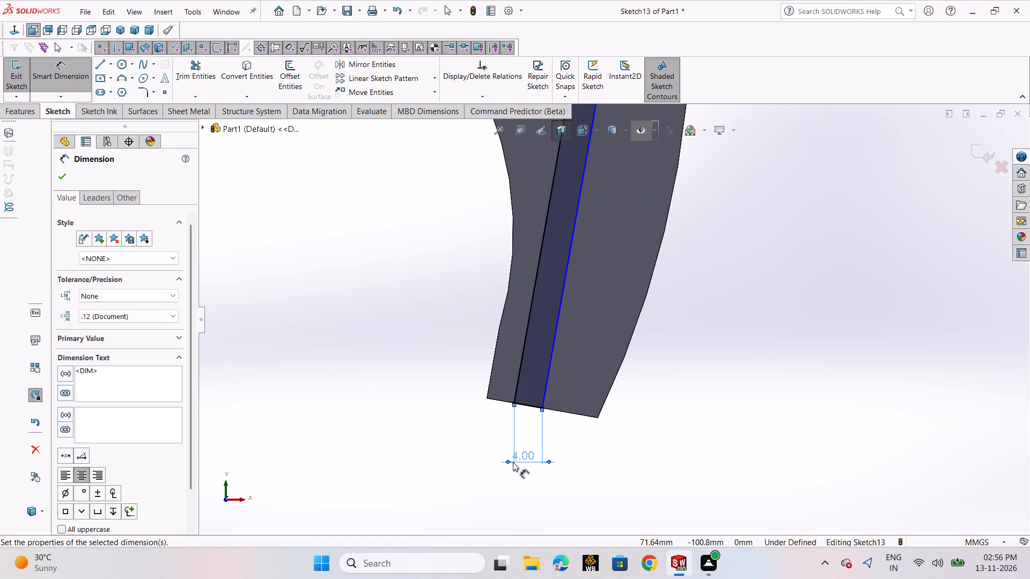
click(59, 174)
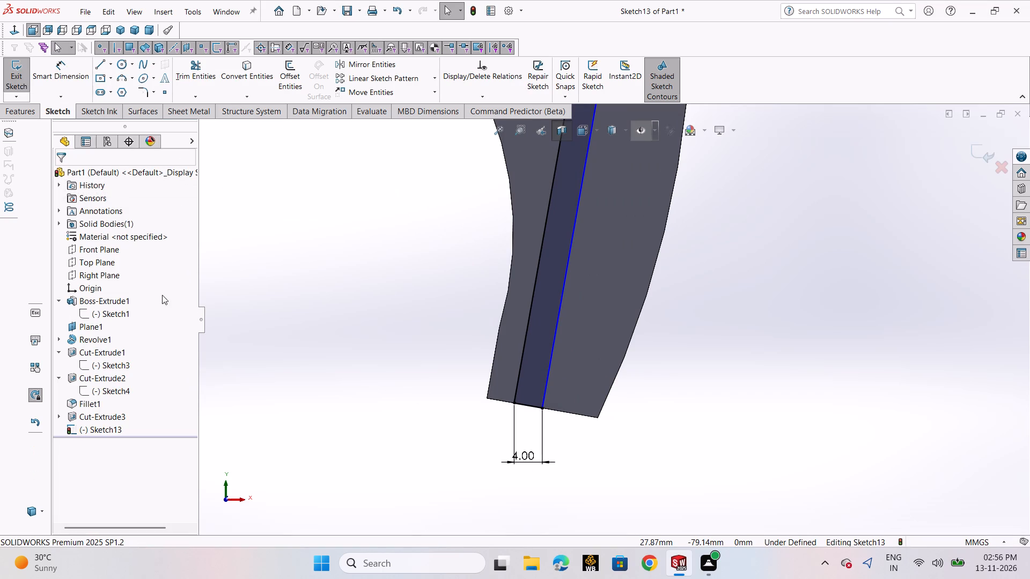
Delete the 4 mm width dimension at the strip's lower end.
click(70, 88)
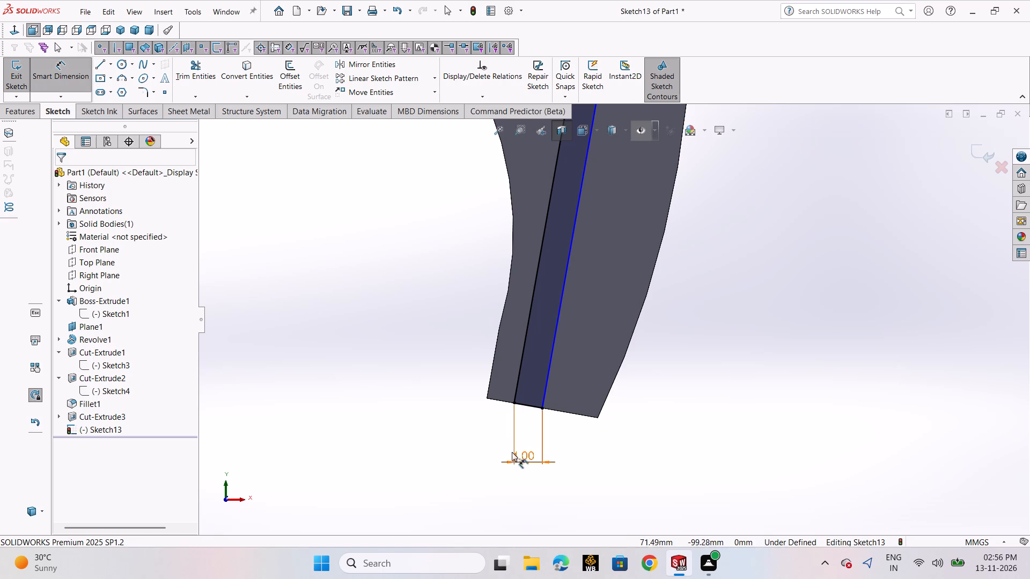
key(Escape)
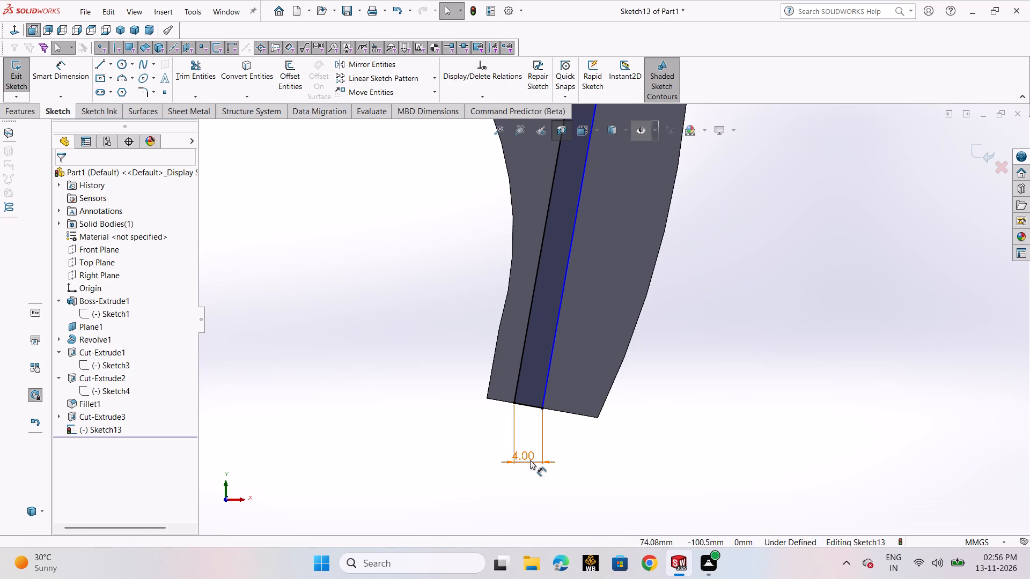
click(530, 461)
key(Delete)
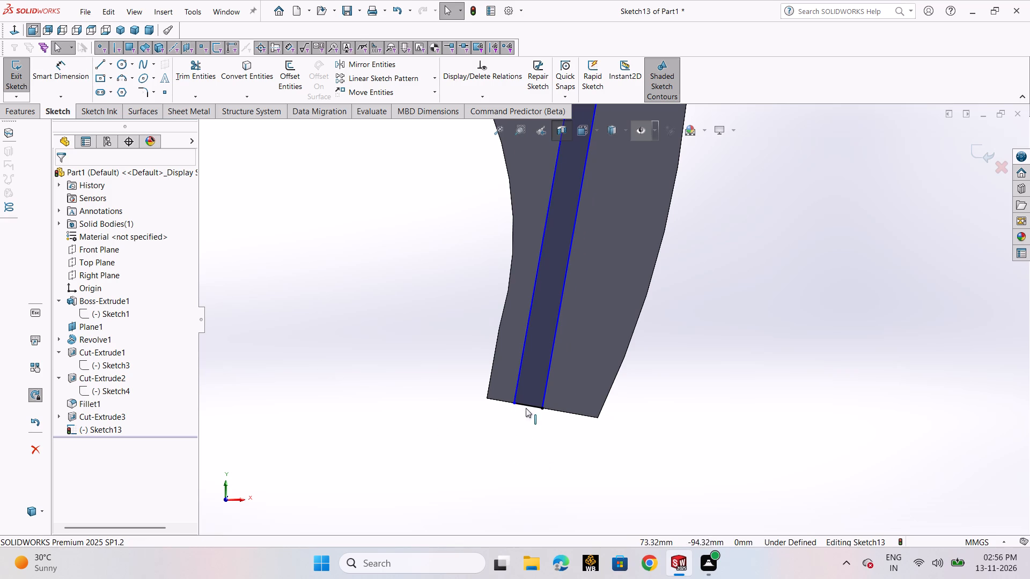
Delete the strip's long inner line along the hook leg.
scroll(535, 396, up, 3)
scroll(615, 344, up, 3)
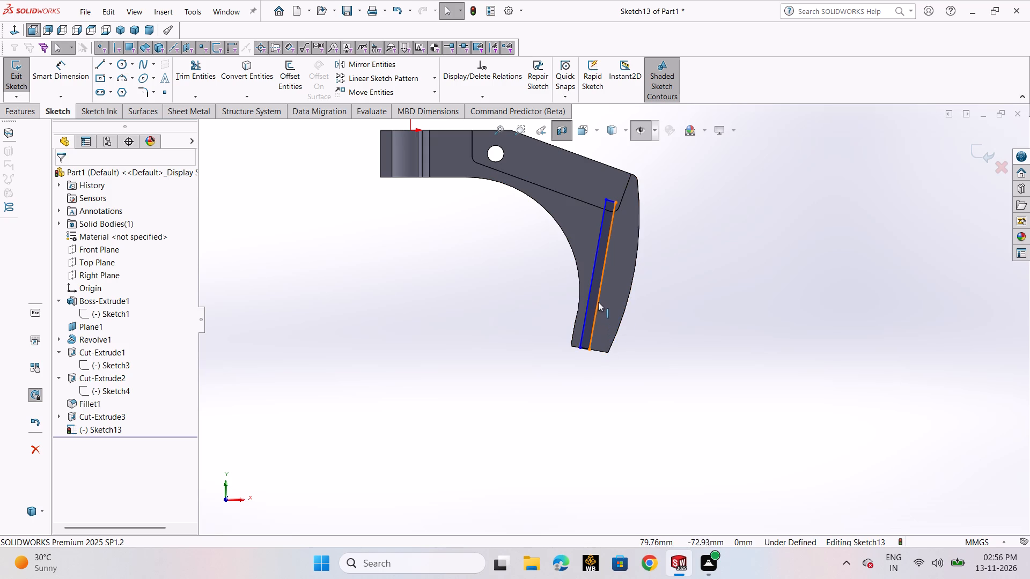
scroll(621, 289, down, 1)
scroll(622, 287, up, 3)
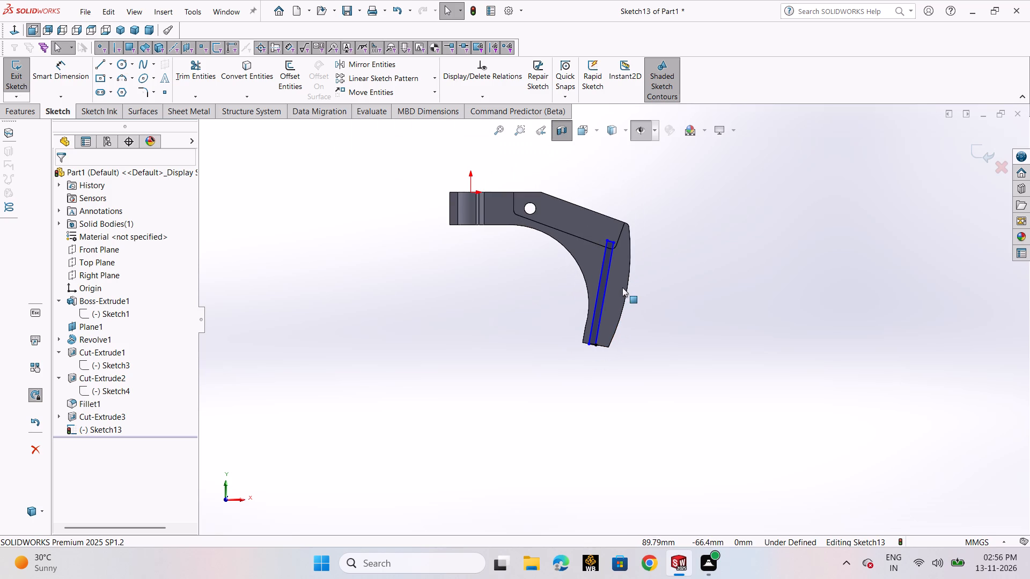
middle_drag(691, 222, 676, 362)
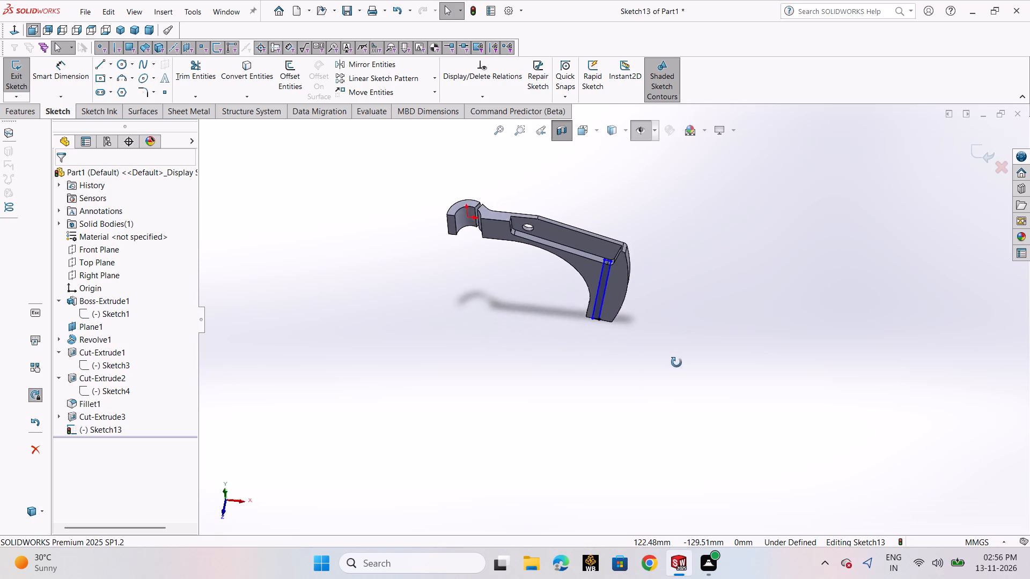
middle_drag(676, 362, 672, 362)
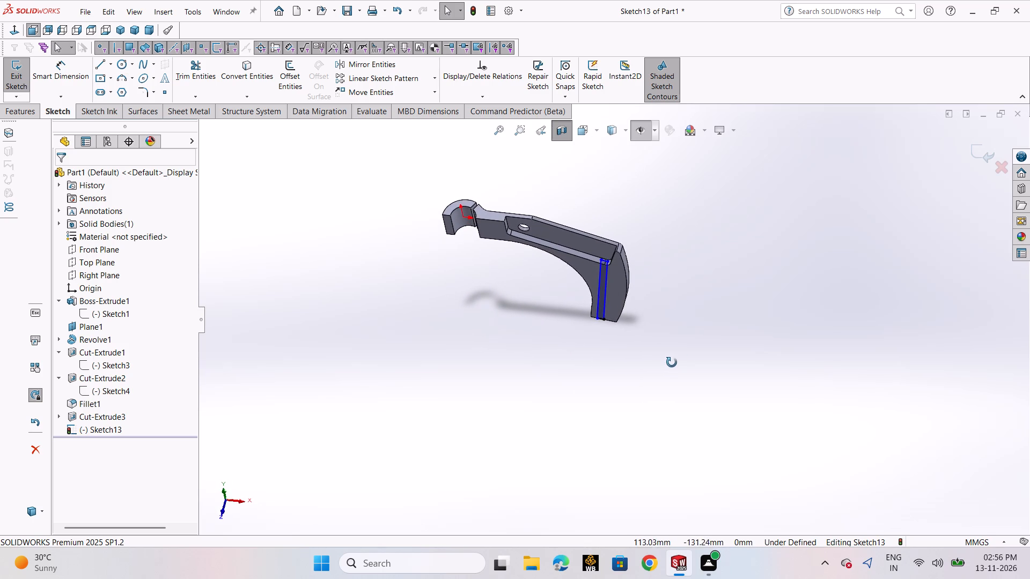
middle_drag(672, 362, 680, 360)
middle_drag(681, 345, 681, 329)
middle_drag(685, 301, 698, 253)
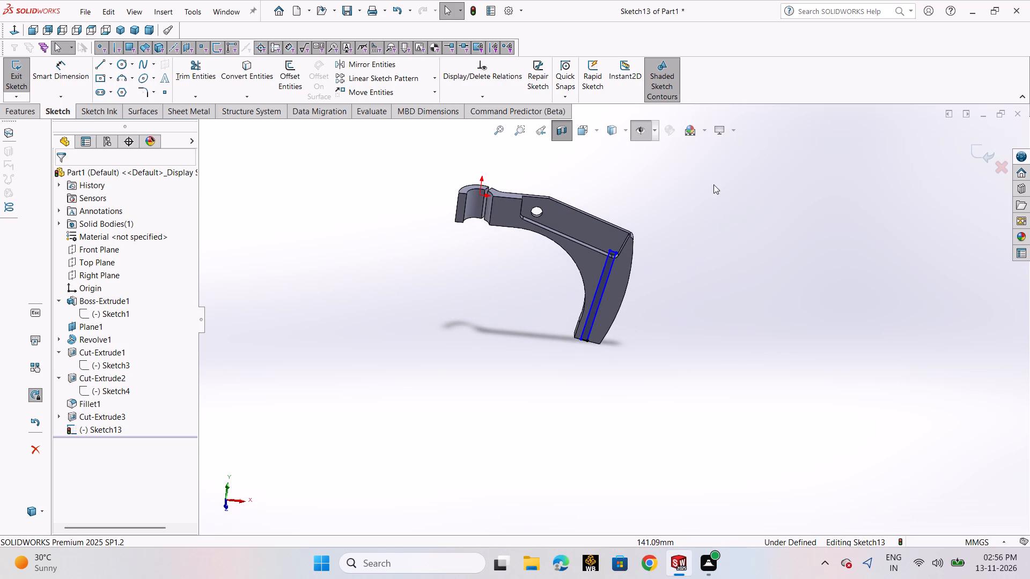
scroll(588, 278, down, 2)
scroll(743, 283, up, 3)
middle_drag(702, 323, 730, 212)
middle_drag(730, 212, 717, 251)
scroll(600, 333, down, 3)
click(601, 324)
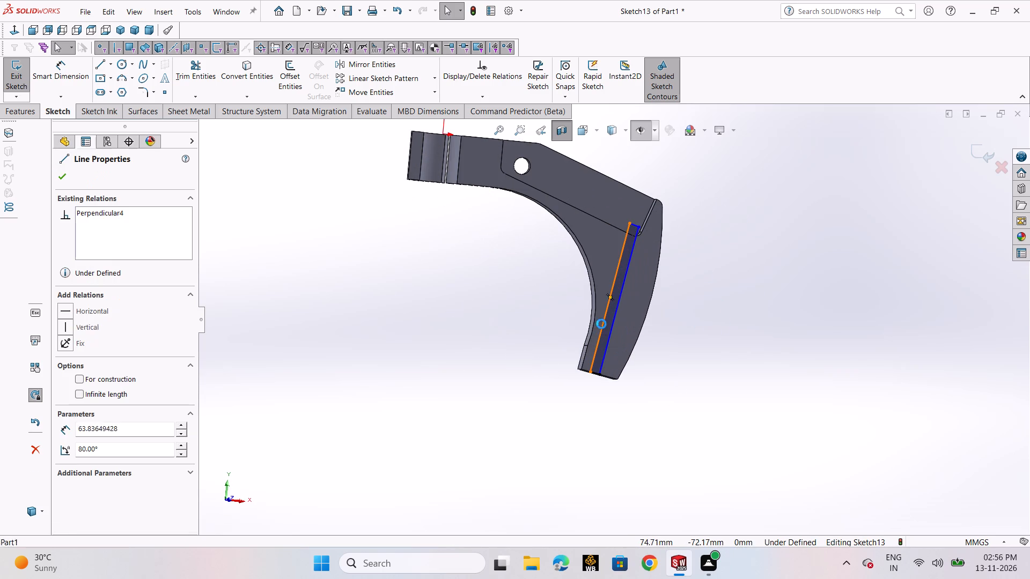
key(Delete)
click(664, 394)
Delete the remaining strip lines: the short line at the leg's tip, the slanted upper line and the long outer line.
scroll(600, 388, down, 2)
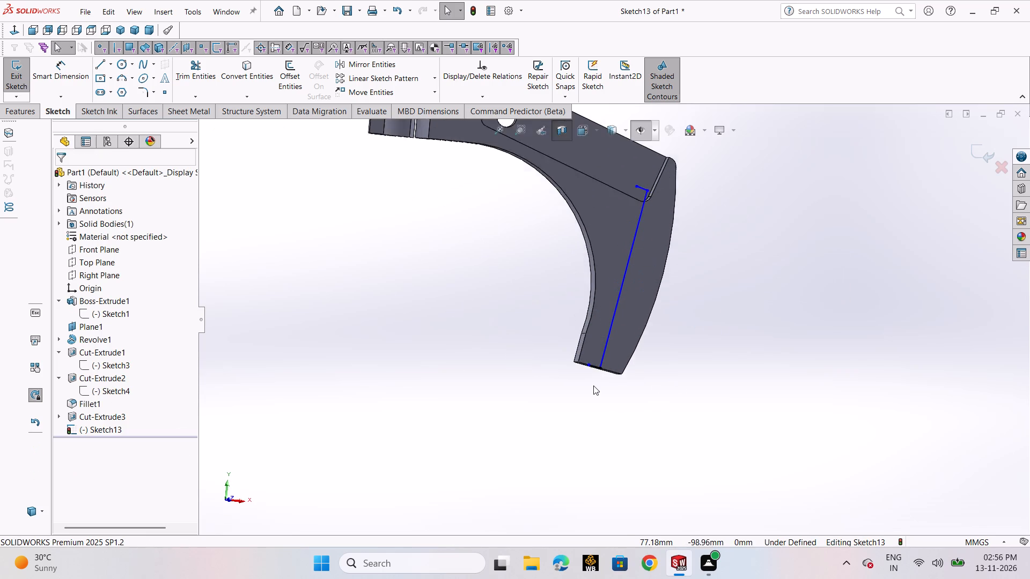
scroll(593, 385, down, 4)
click(606, 312)
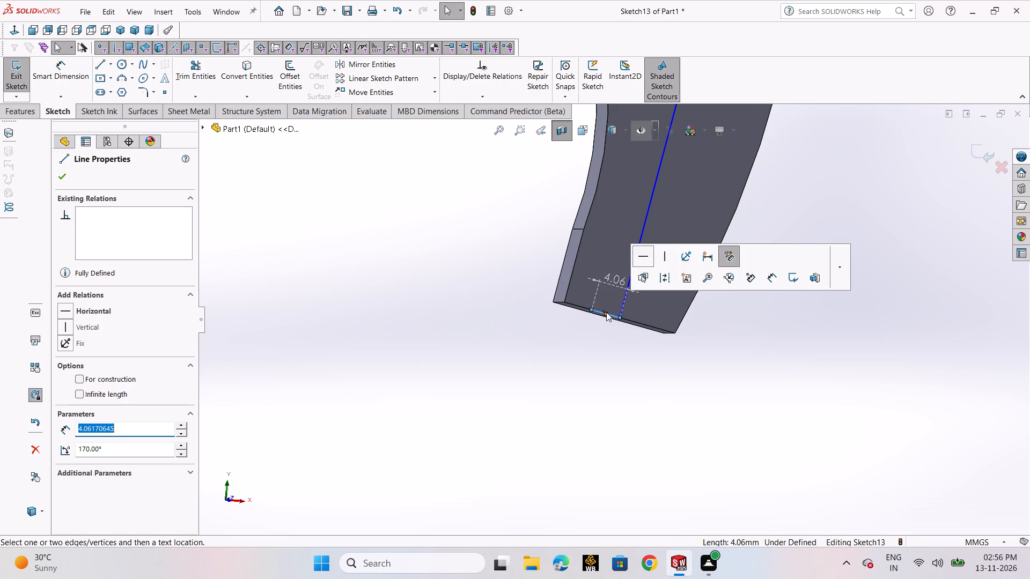
key(Delete)
click(443, 286)
scroll(638, 239, up, 2)
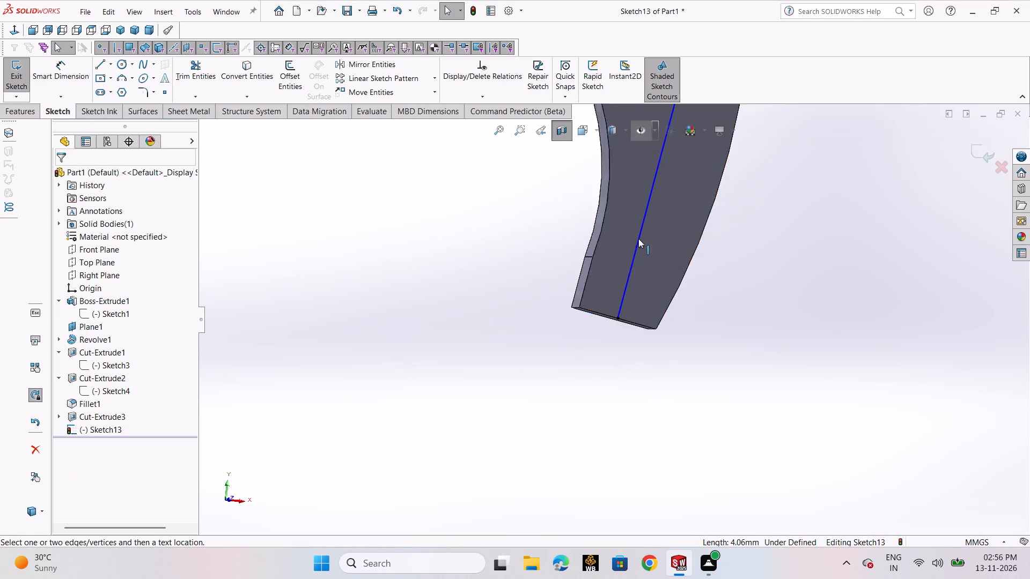
scroll(638, 239, up, 6)
scroll(648, 210, down, 4)
click(623, 249)
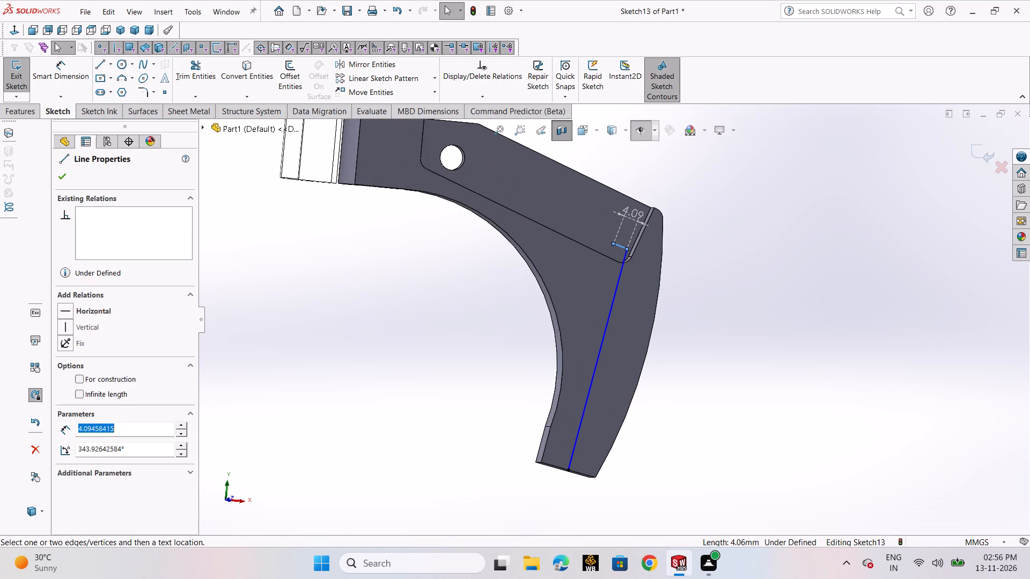
key(Delete)
click(443, 282)
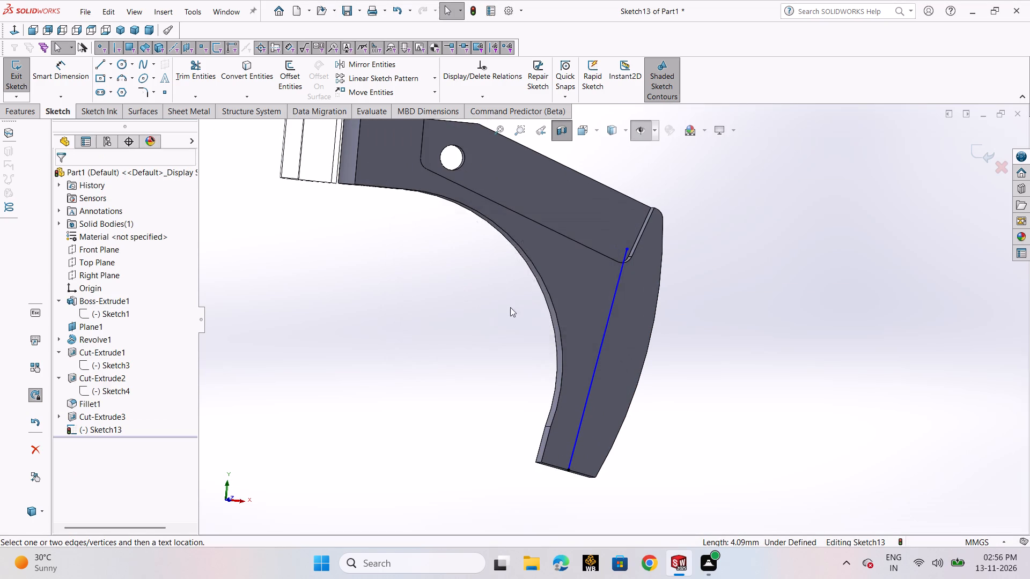
click(605, 342)
key(Delete)
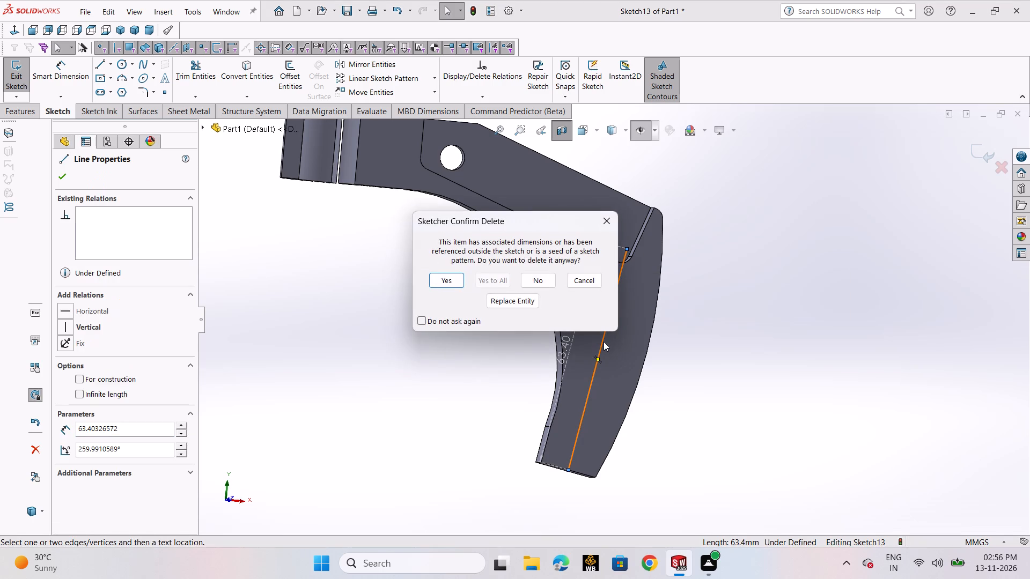
click(445, 283)
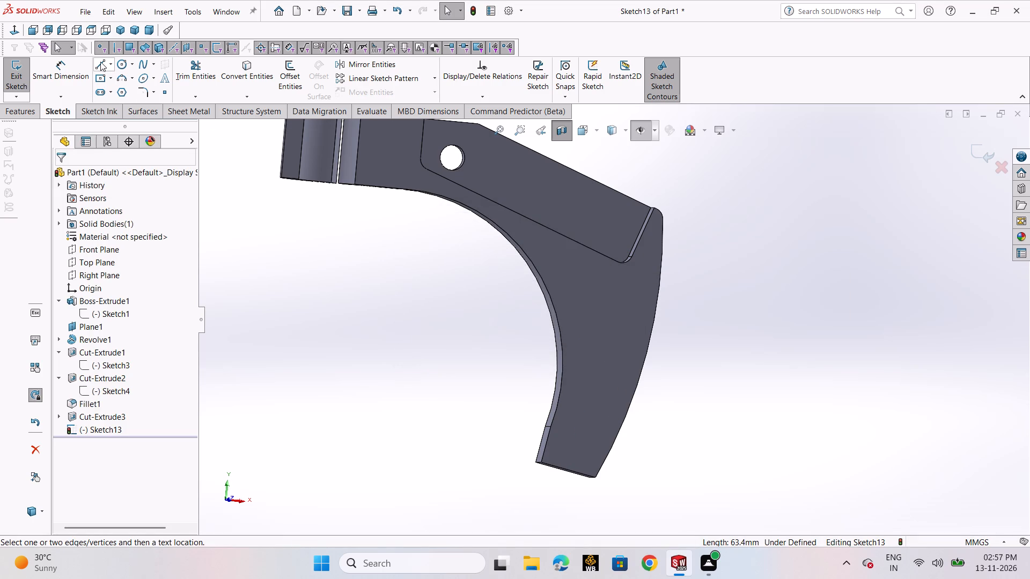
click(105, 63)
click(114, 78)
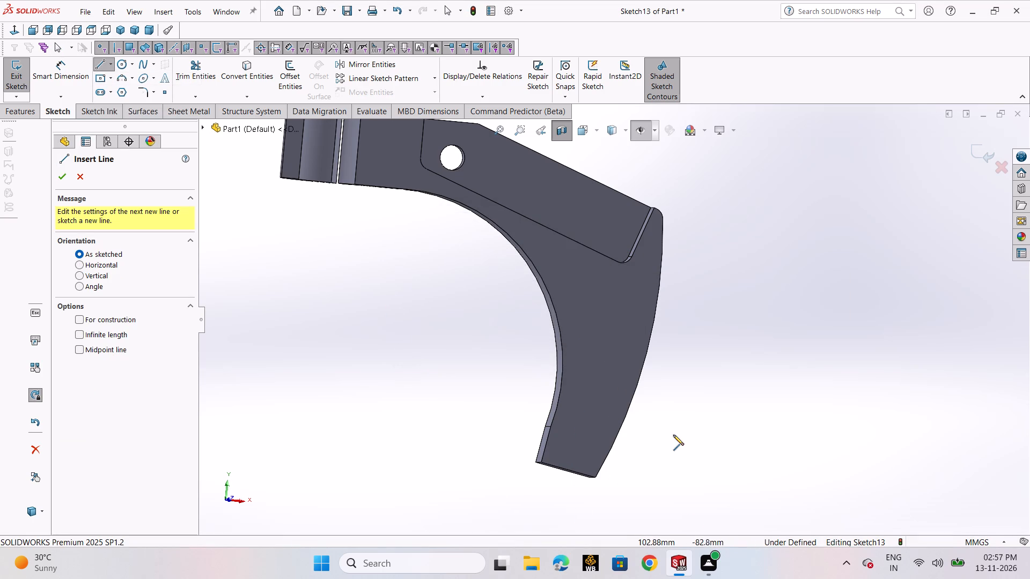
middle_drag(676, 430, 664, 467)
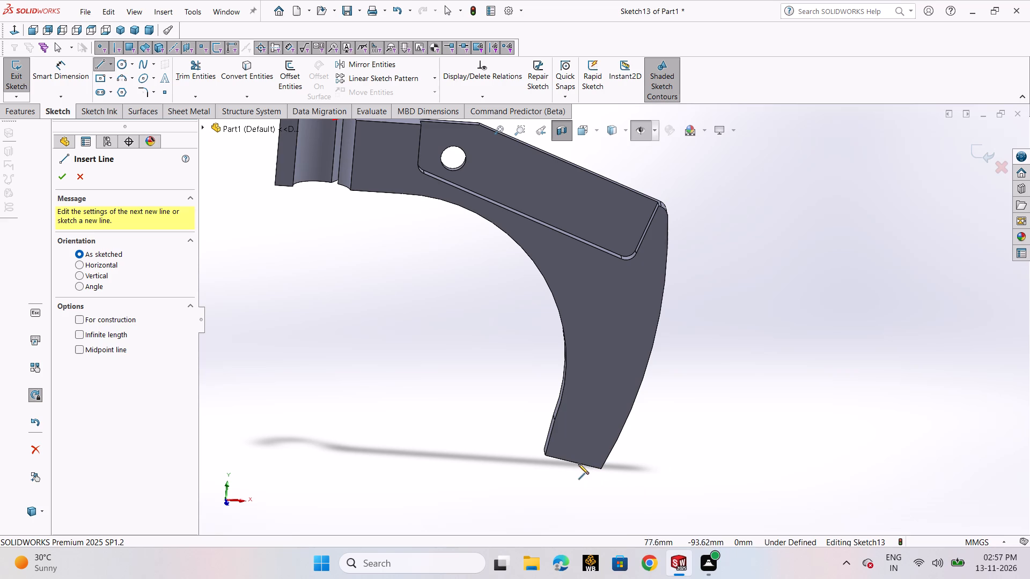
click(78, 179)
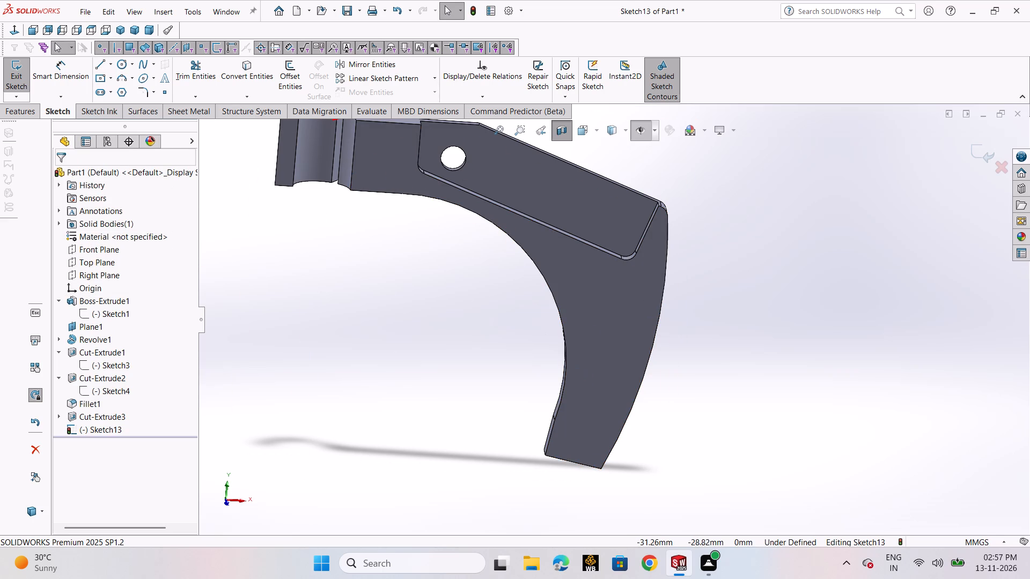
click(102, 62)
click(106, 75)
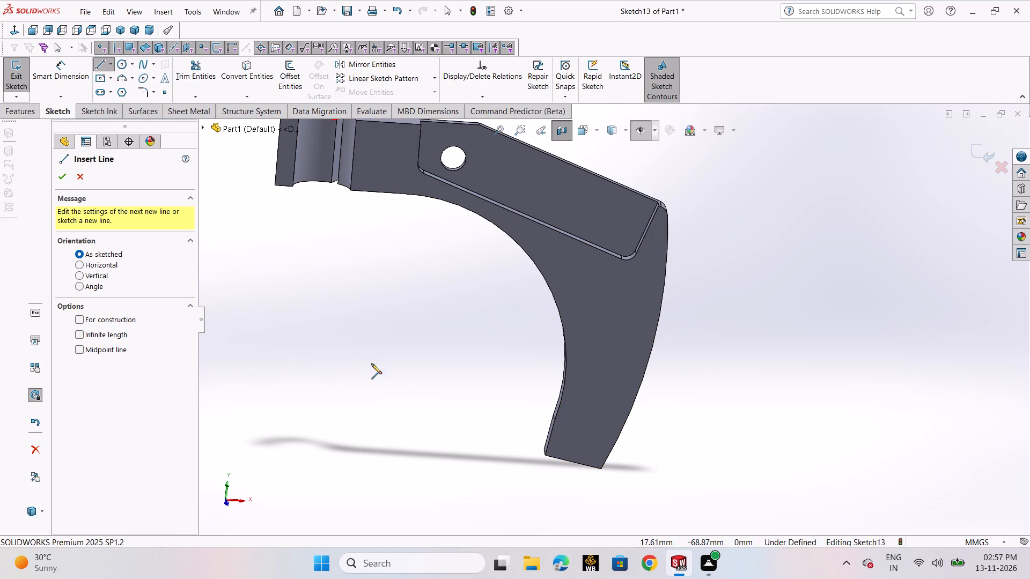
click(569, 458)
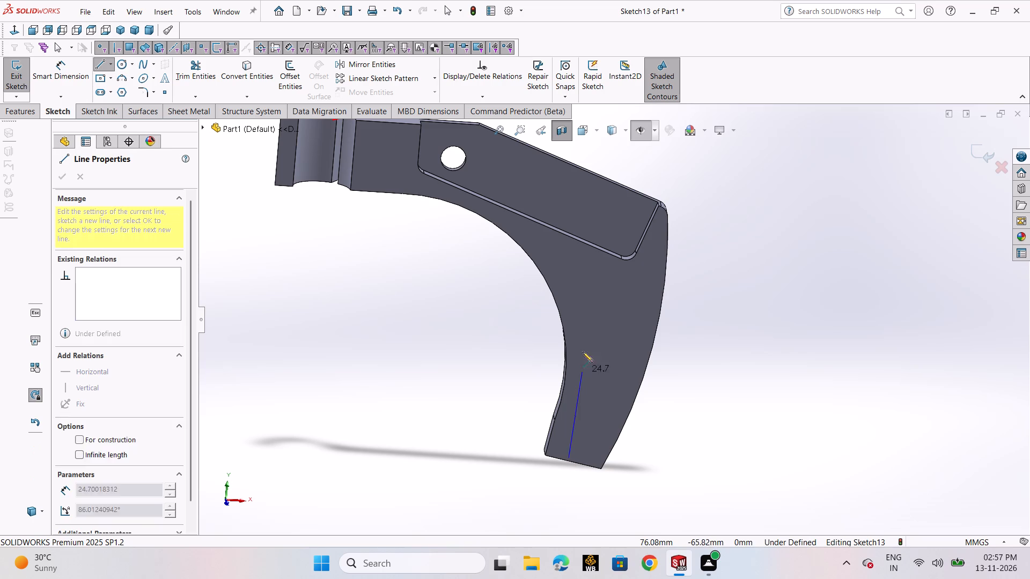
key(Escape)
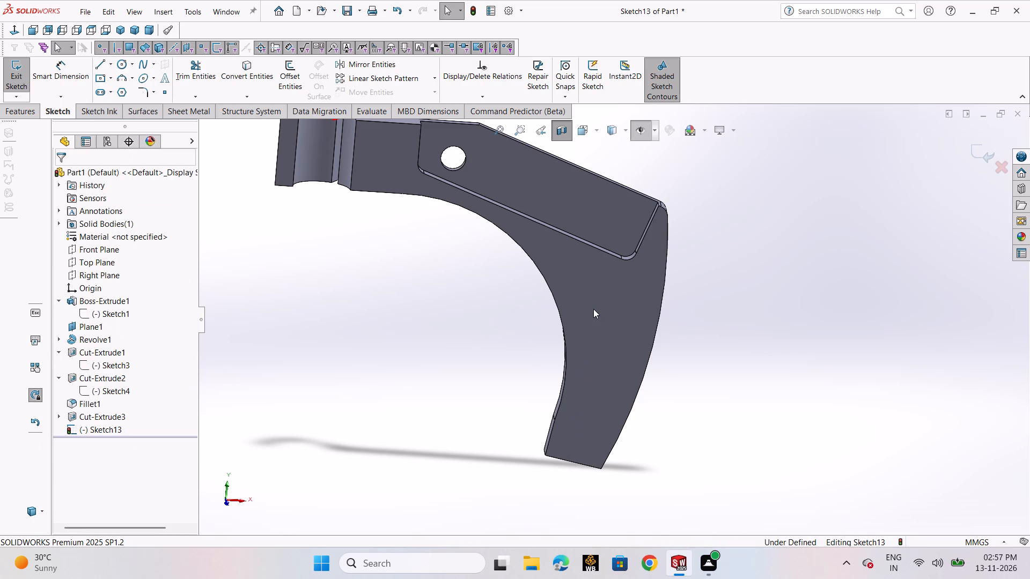
Exit the emptied Sketch13.
click(986, 144)
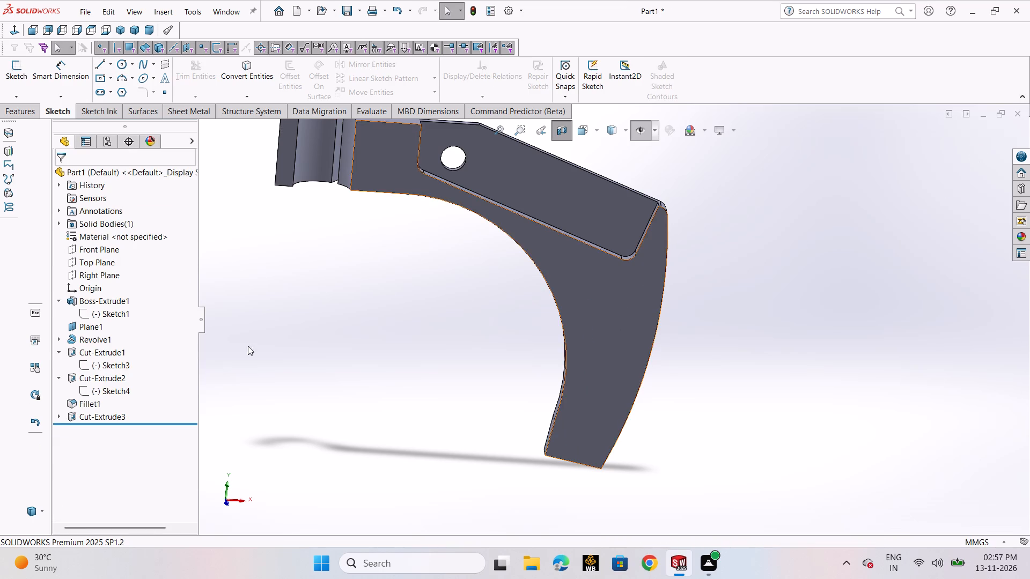
On Plane1, sketch a line about 62.8 mm long up the hook leg, perpendicular to the leg's tip edge.
click(97, 329)
click(107, 315)
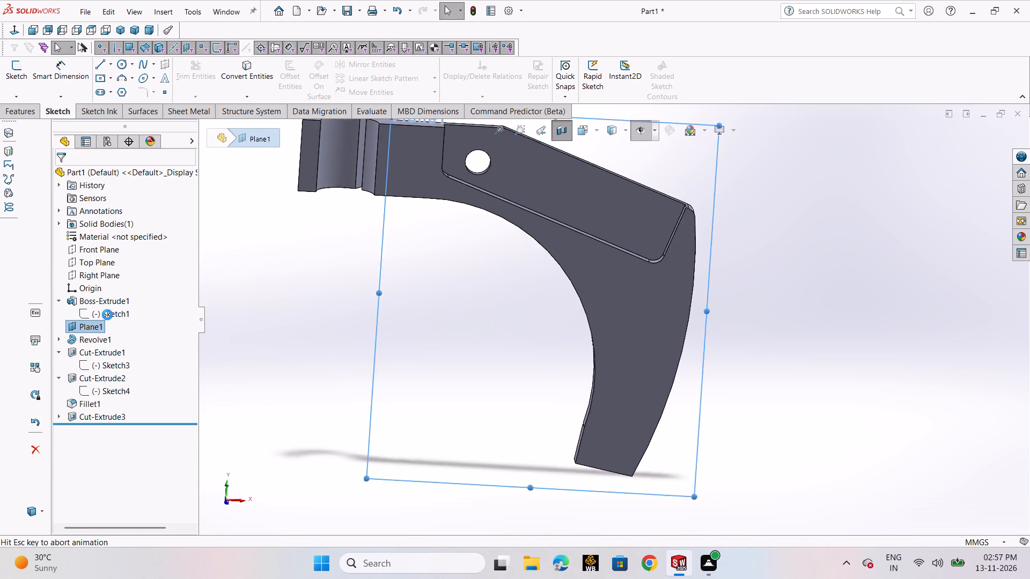
click(112, 63)
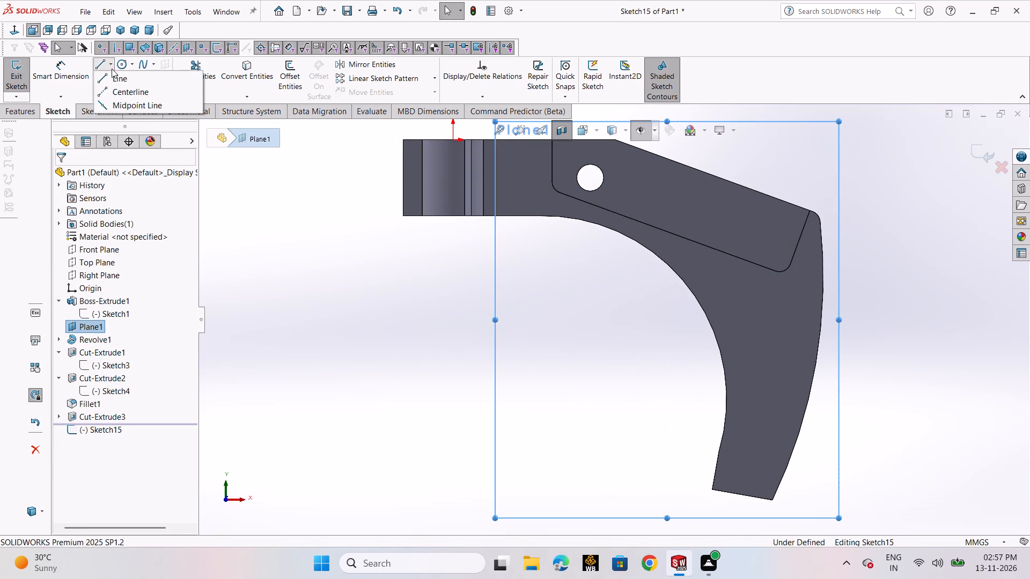
click(111, 77)
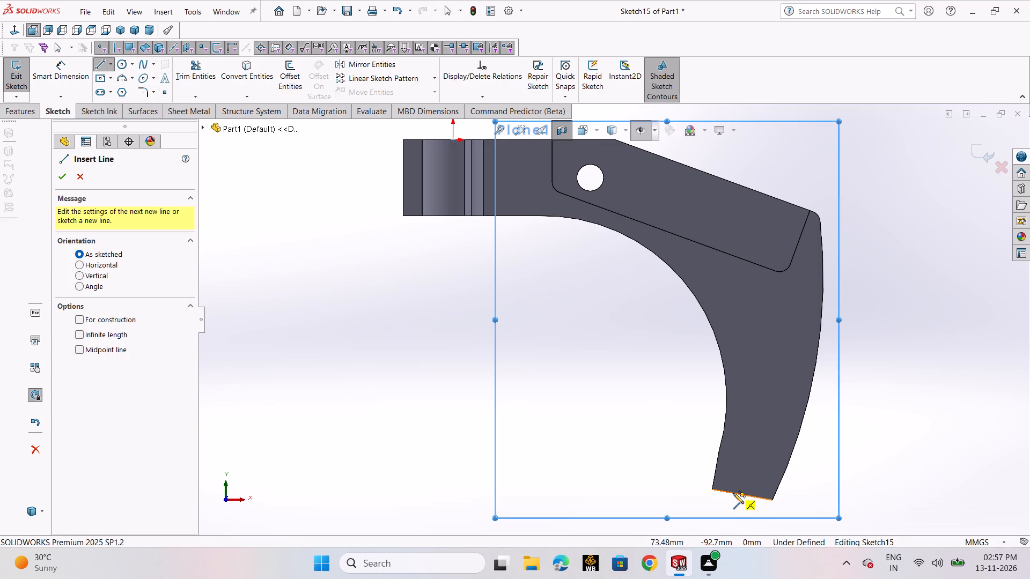
click(733, 493)
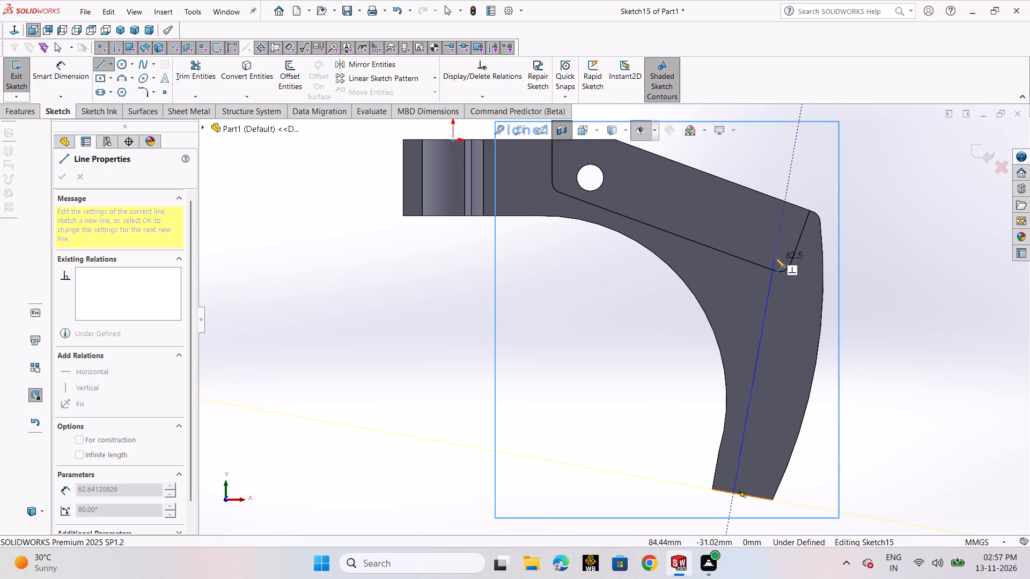
click(775, 257)
right_click(775, 257)
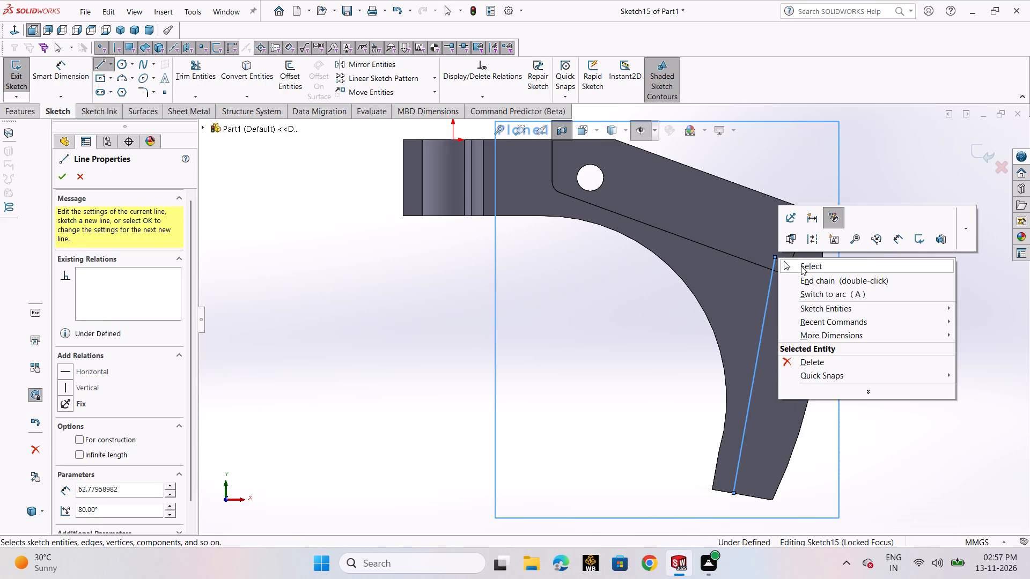
click(801, 266)
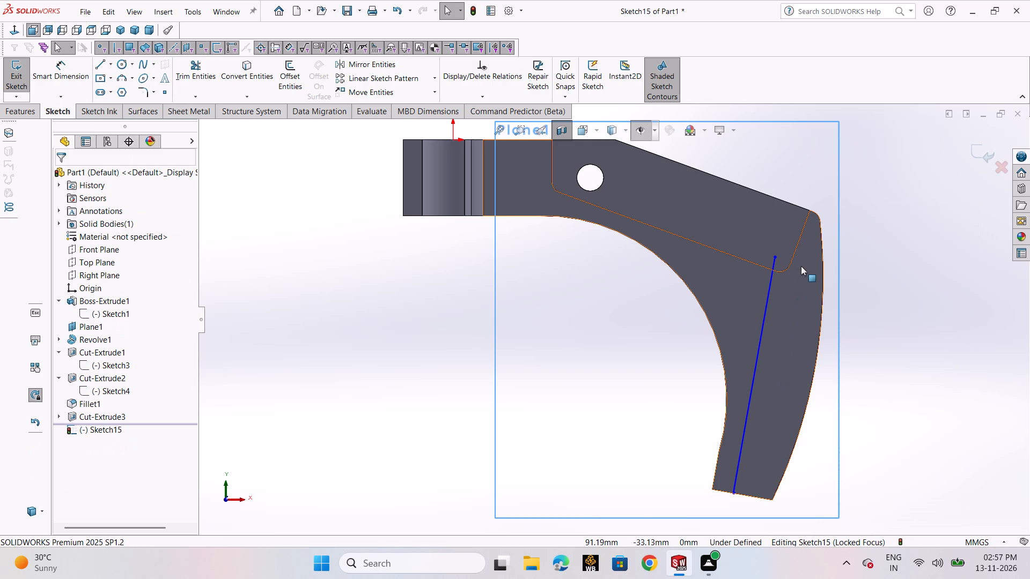
Move the line's upper endpoint onto the recess's long slanted lower edge so that it is coincident.
scroll(769, 274, down, 2)
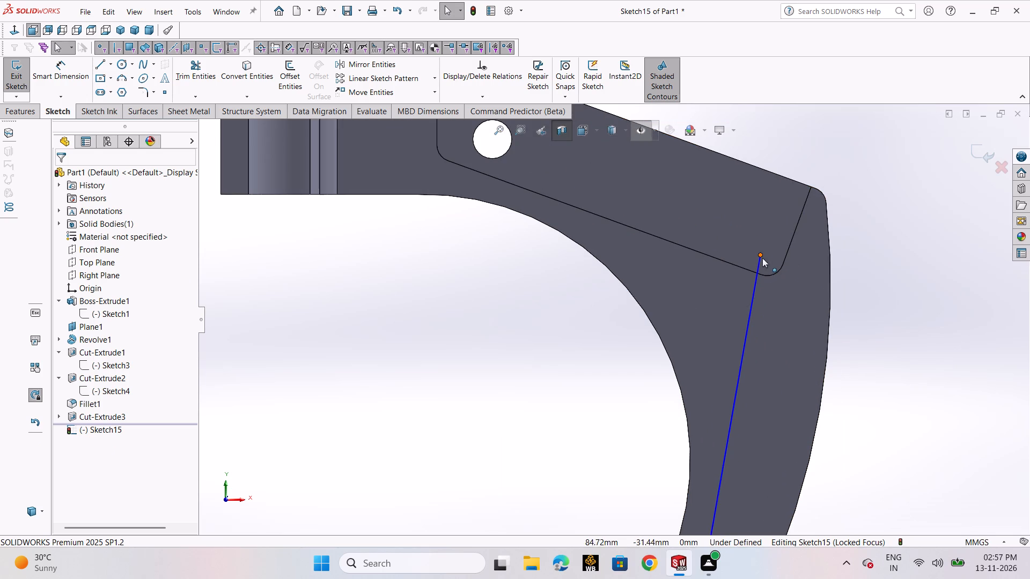
drag(761, 257, 759, 273)
scroll(786, 313, up, 2)
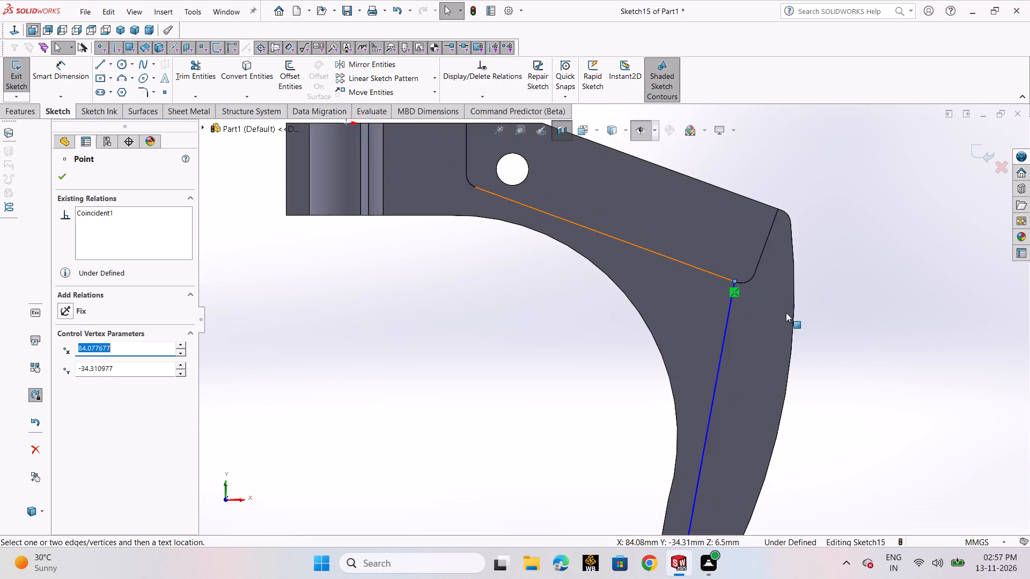
click(65, 181)
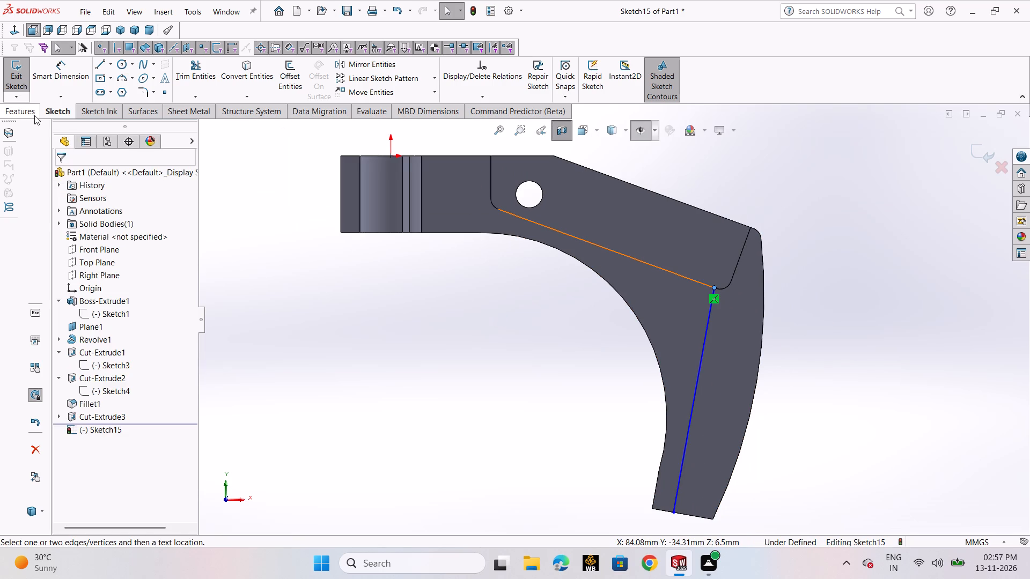
Make a swept cut along the new line with a circular profile of 8 mm diameter.
click(30, 114)
click(98, 66)
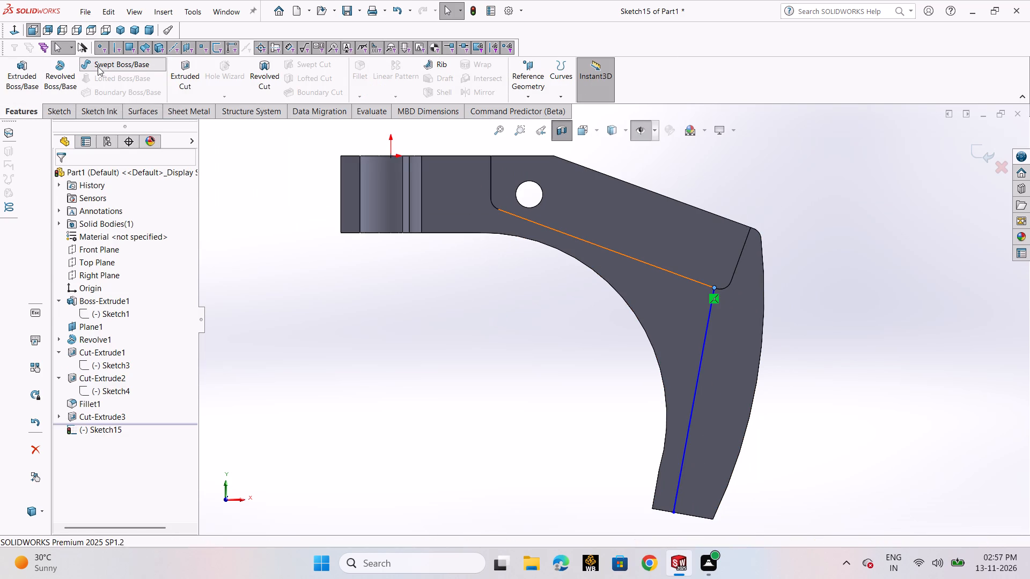
click(81, 182)
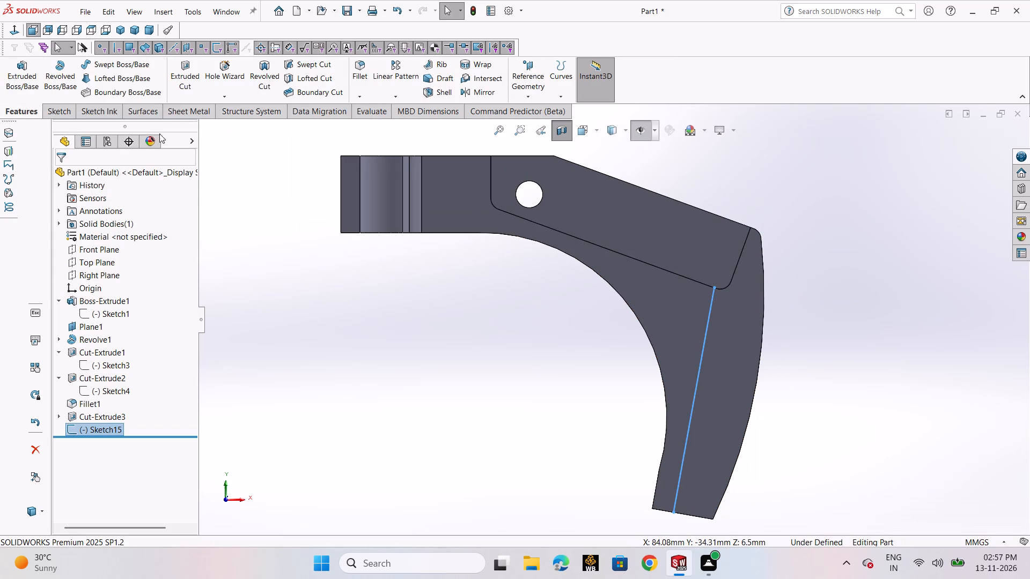
click(303, 68)
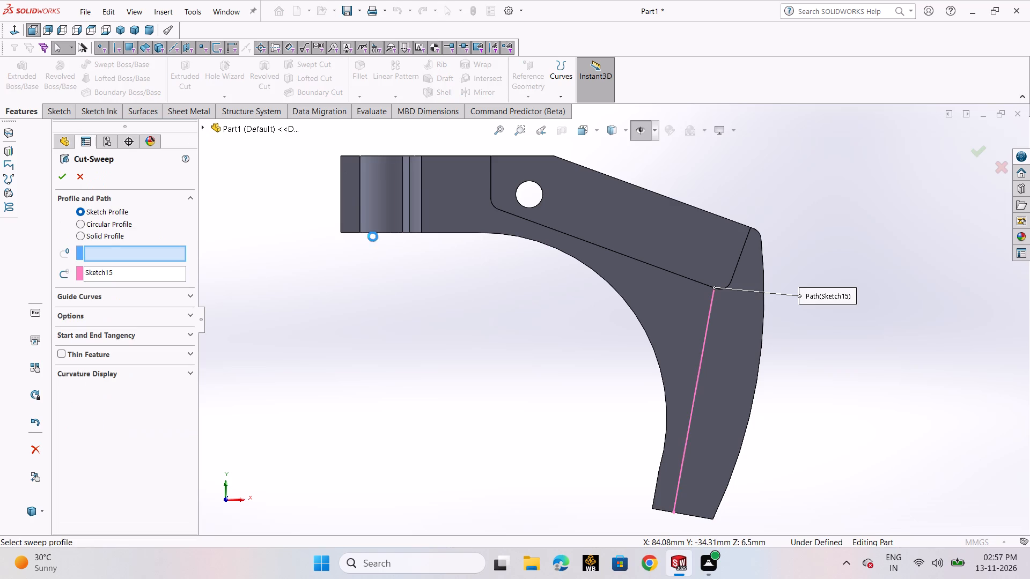
click(92, 225)
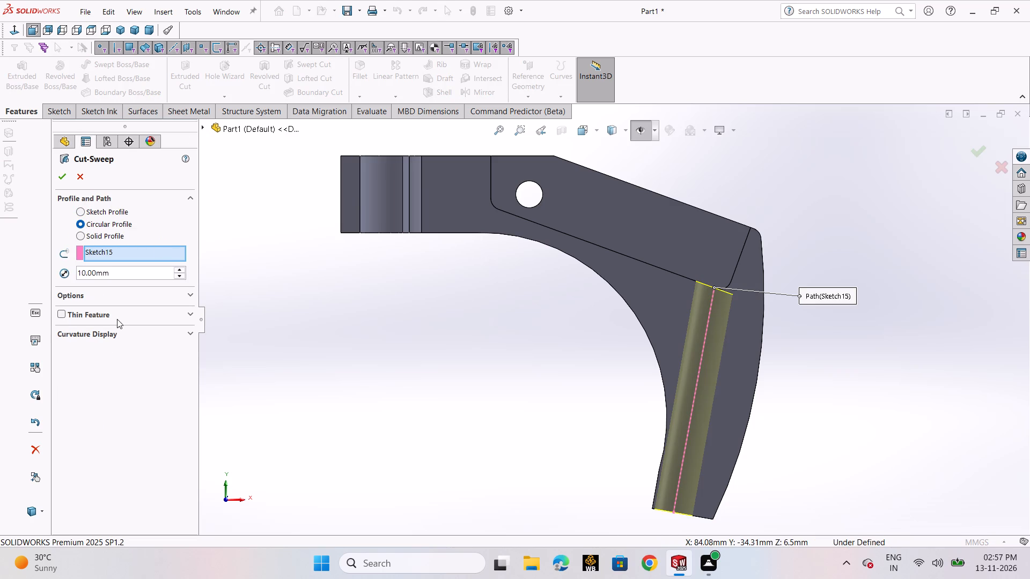
double_click(140, 274)
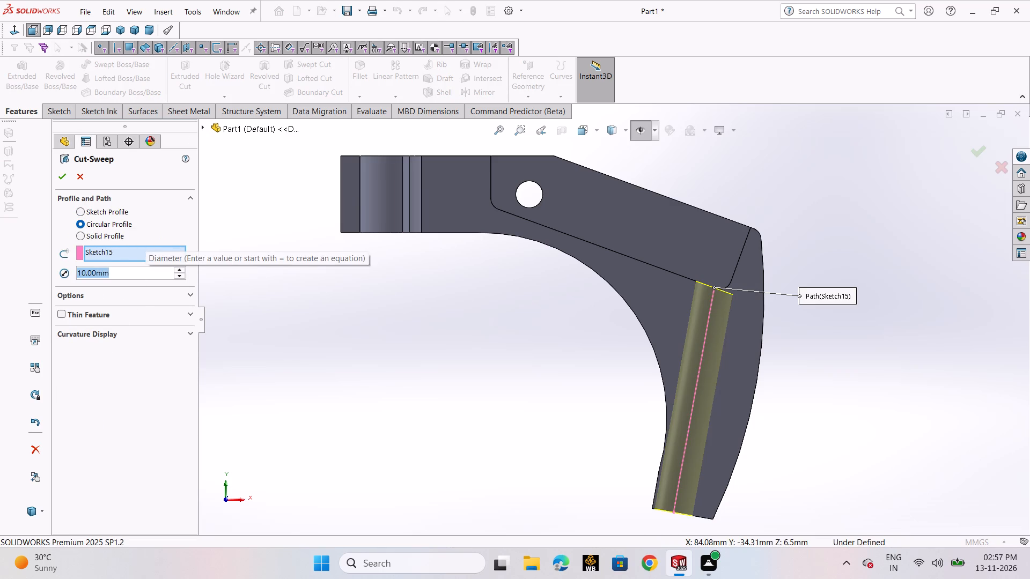
key(8)
key(Return)
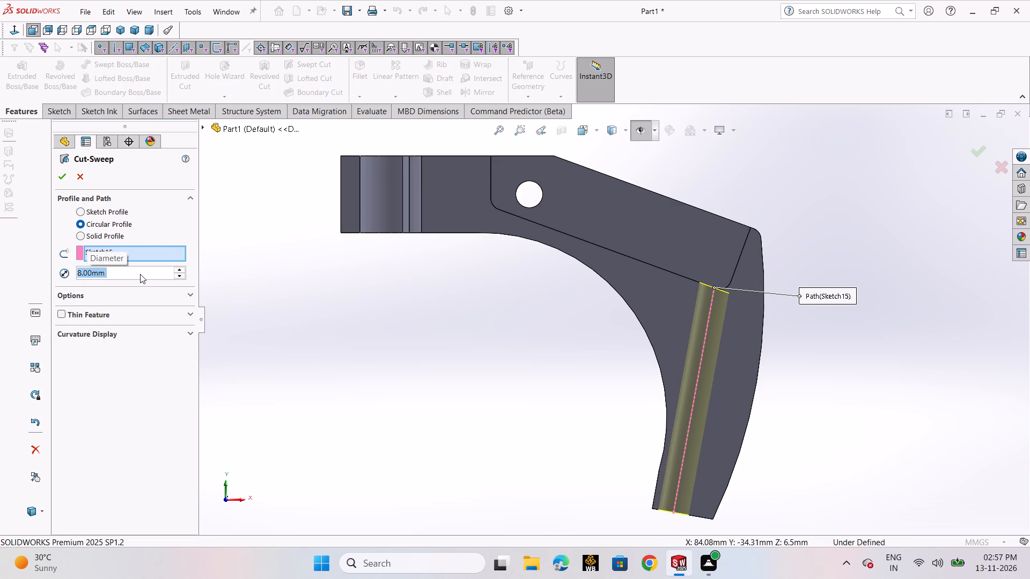
click(60, 179)
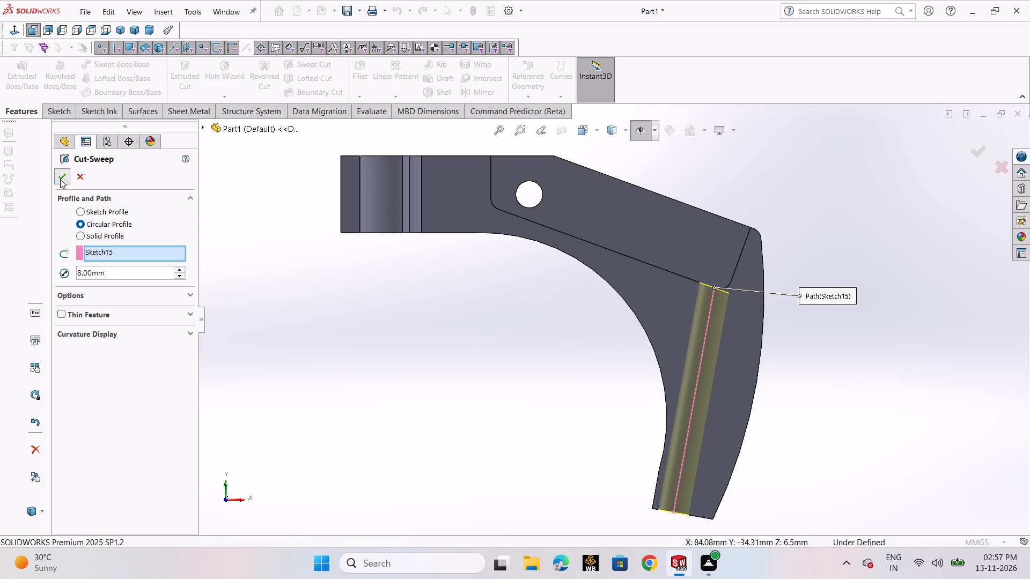
click(352, 294)
Open Boss-Extrude1's base profile, Sketch1, for editing.
scroll(743, 309, up, 2)
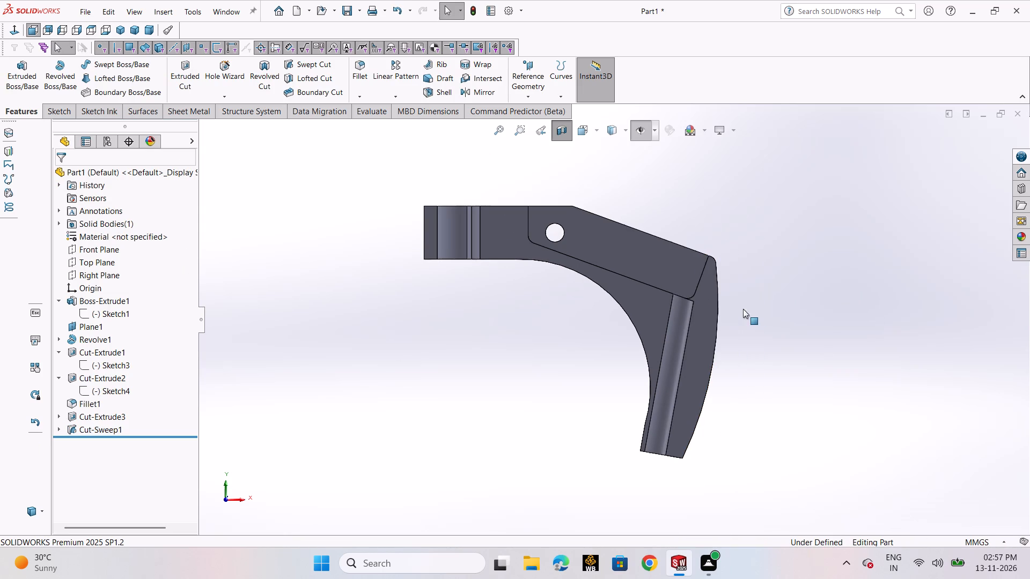
scroll(705, 285, down, 1)
scroll(710, 282, up, 2)
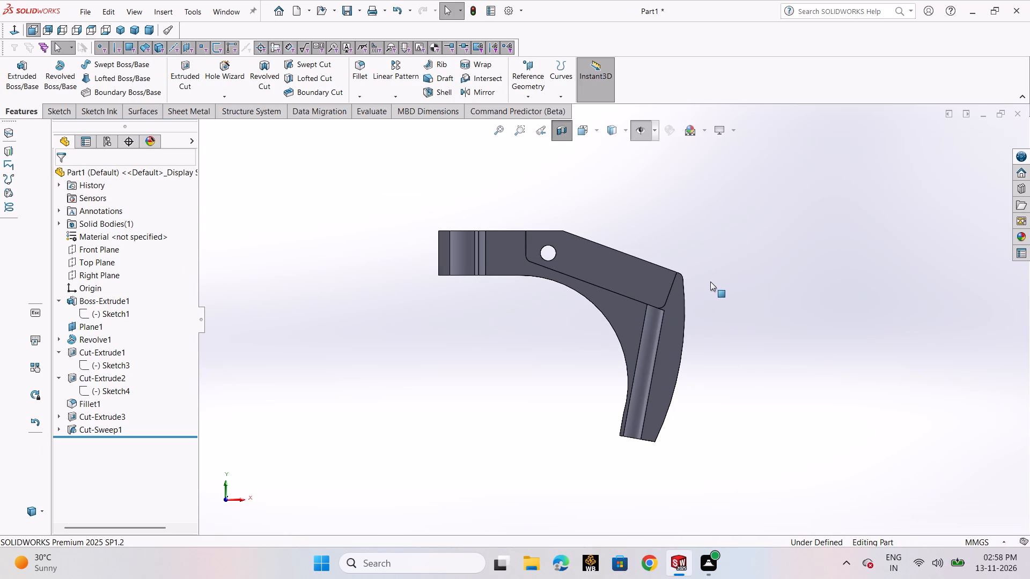
click(106, 308)
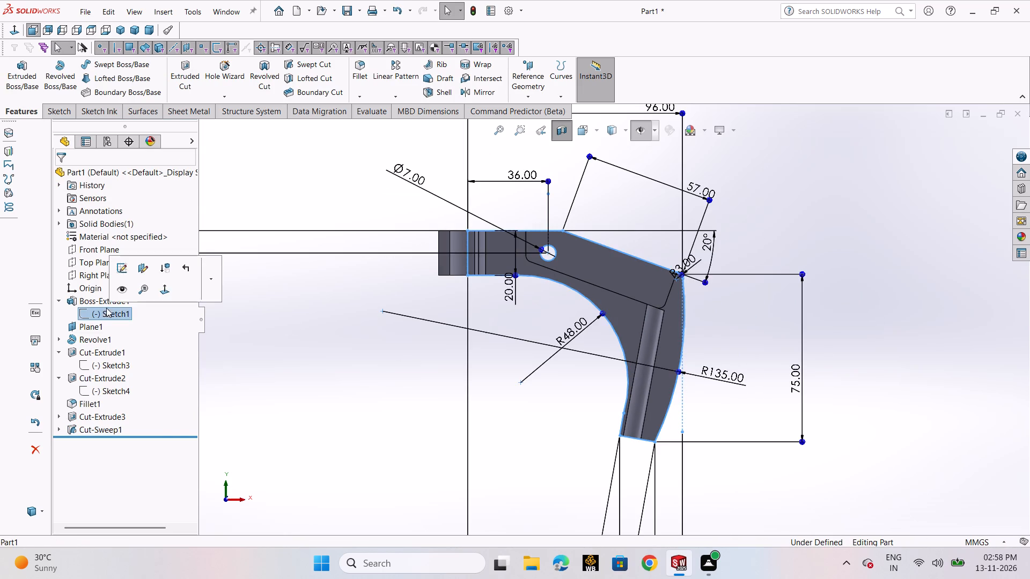
click(124, 273)
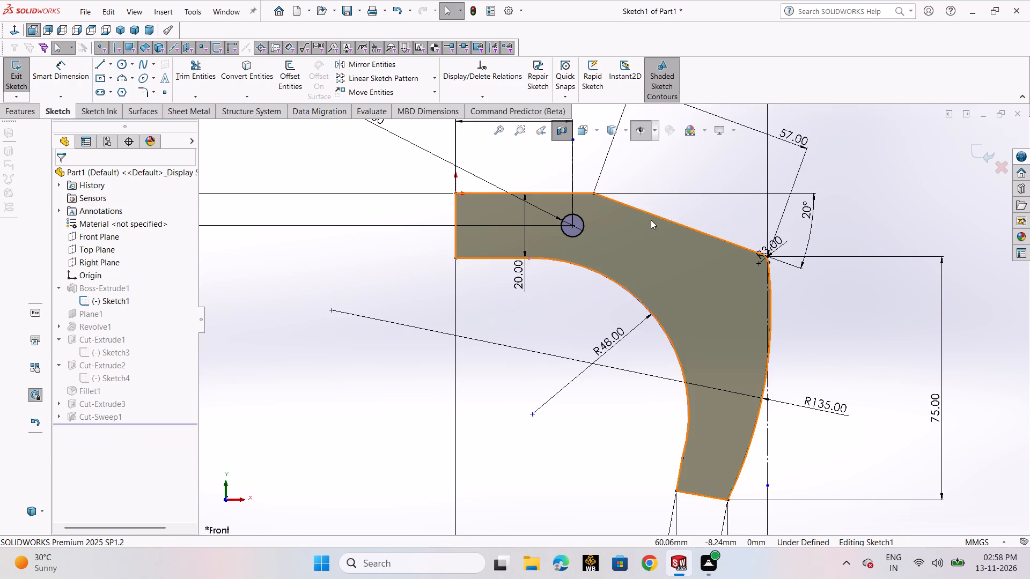
scroll(651, 220, up, 1)
scroll(651, 220, down, 1)
scroll(620, 220, up, 2)
scroll(571, 244, up, 1)
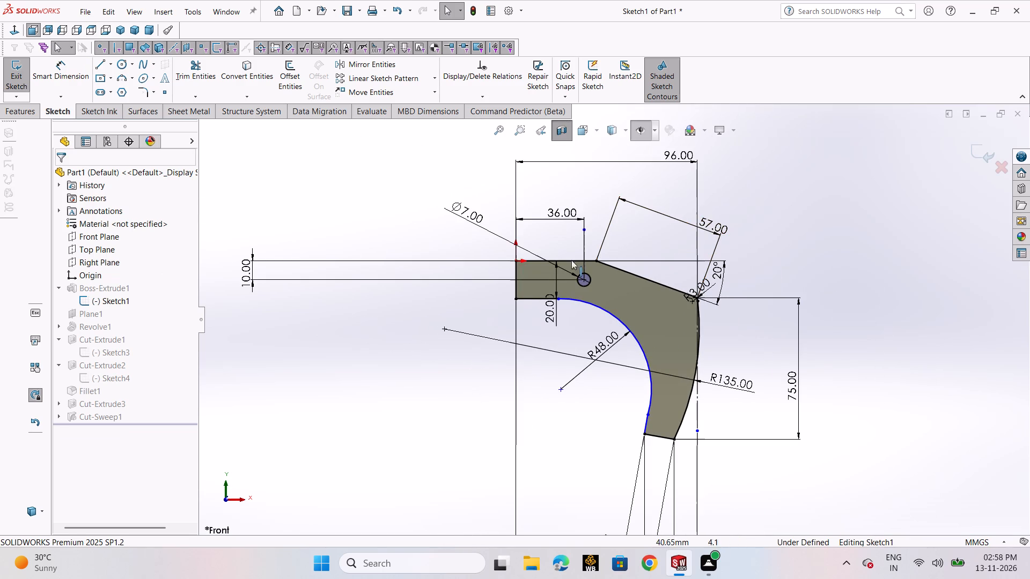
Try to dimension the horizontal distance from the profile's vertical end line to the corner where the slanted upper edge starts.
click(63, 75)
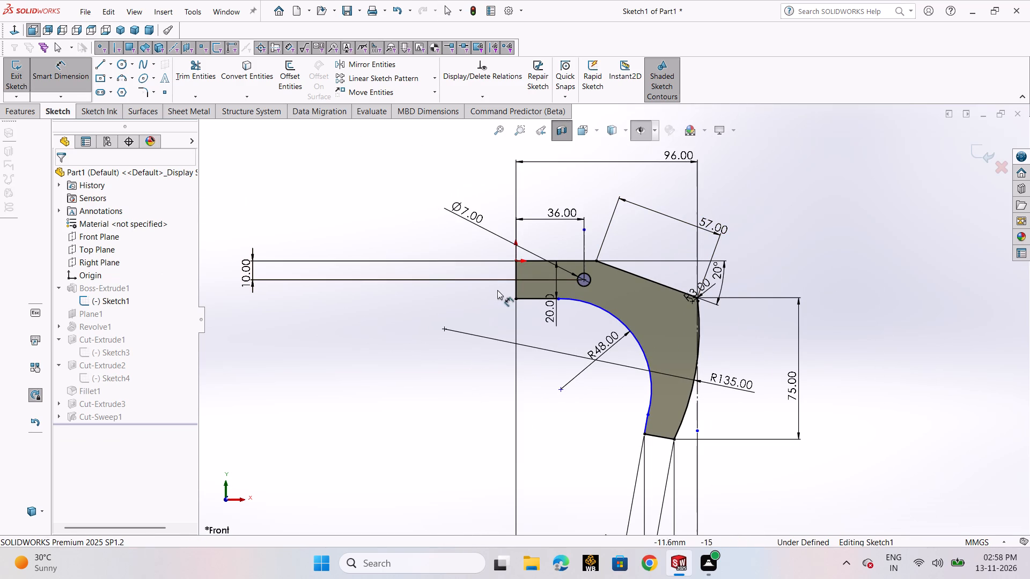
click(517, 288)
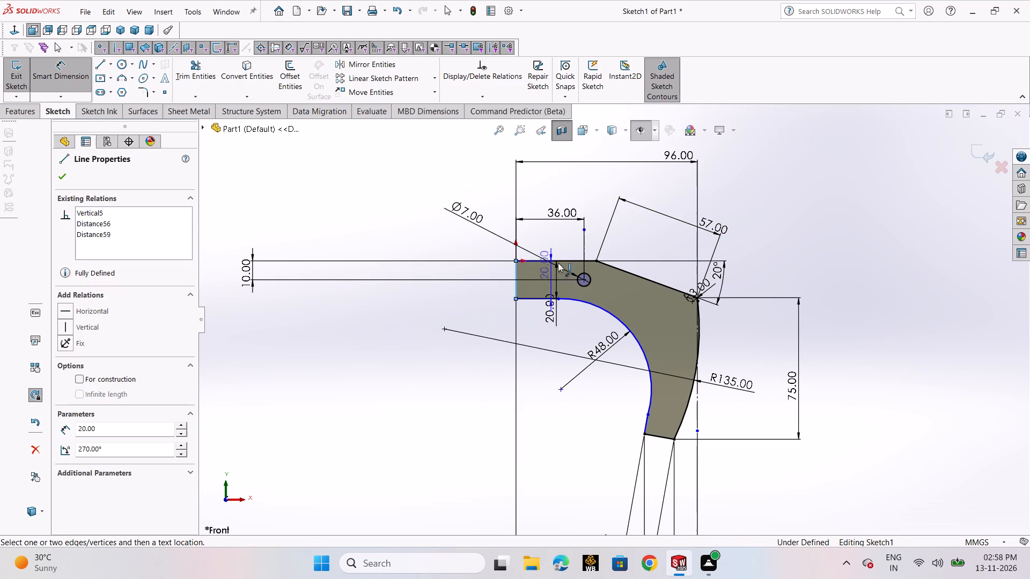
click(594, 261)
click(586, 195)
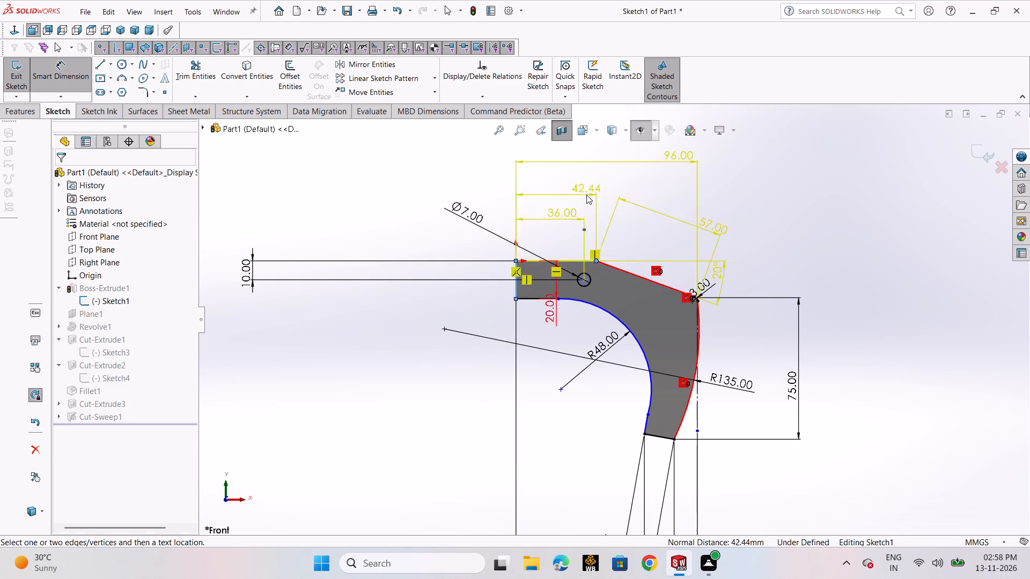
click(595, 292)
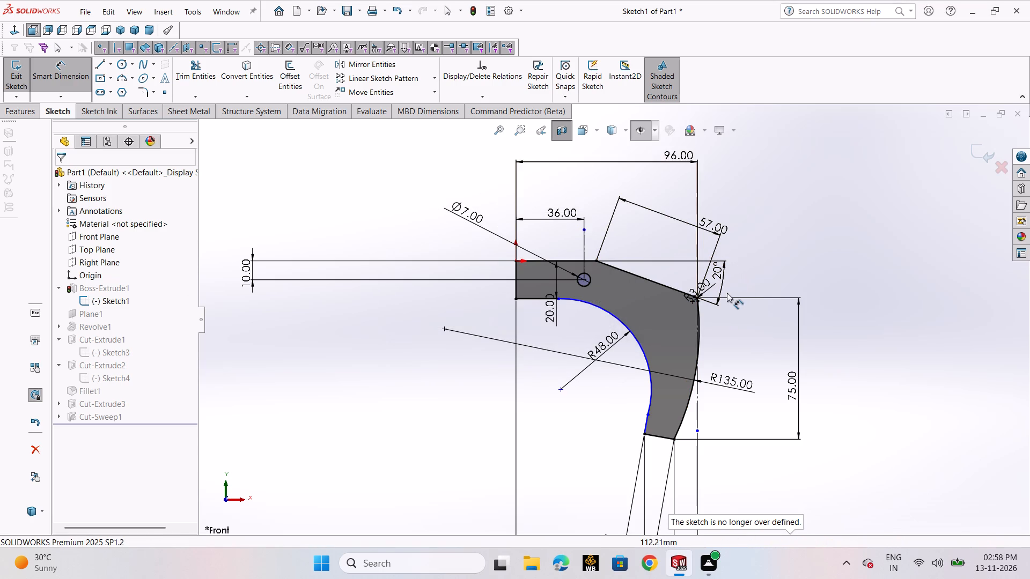
Delete the 57 mm length dimension of the slanted upper edge.
click(708, 229)
key(Delete)
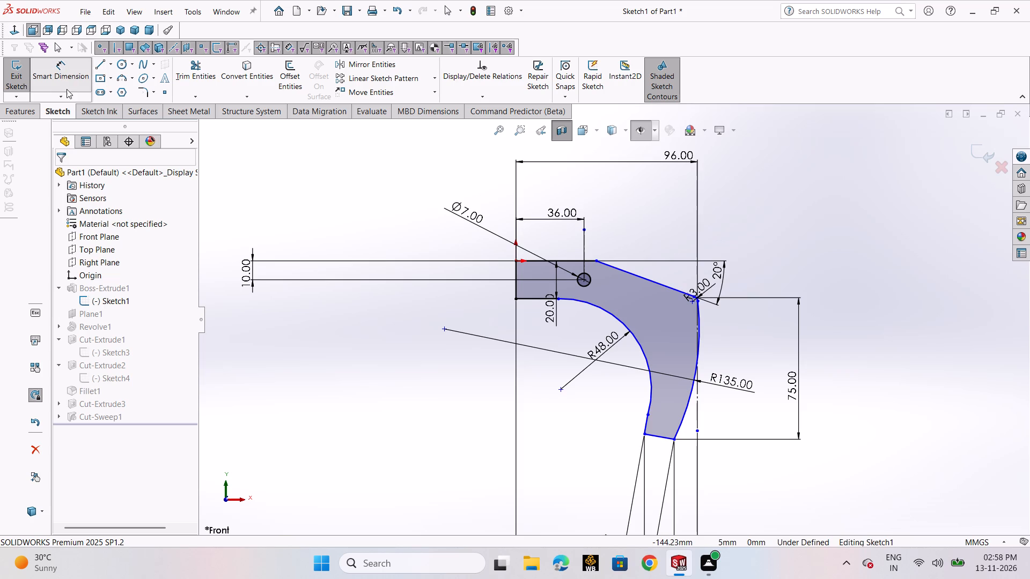
Dimension the horizontal distance from the vertical end line to the slanted edge's starting corner as 45 mm and exit the sketch.
click(515, 284)
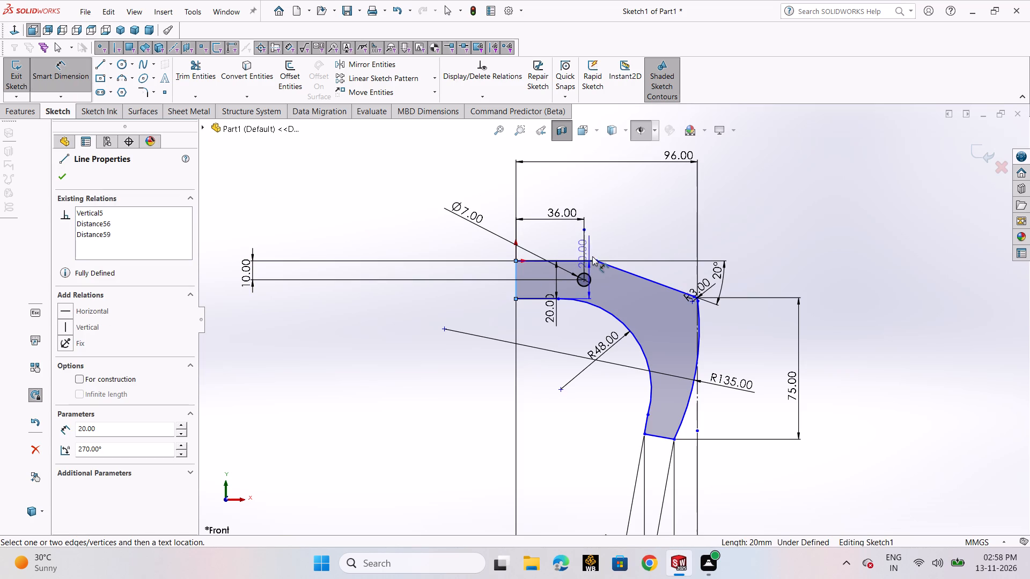
click(594, 258)
click(575, 192)
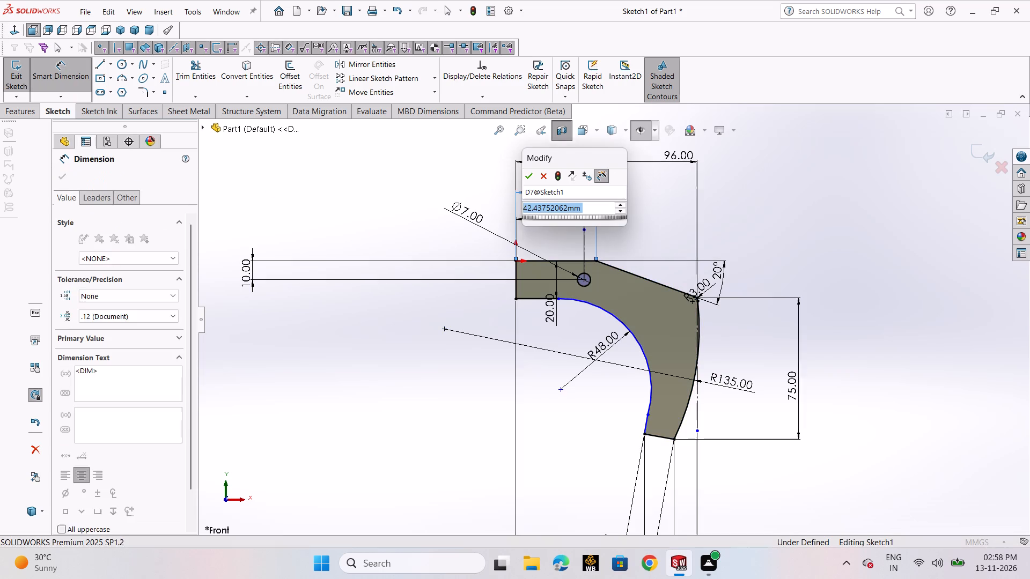
text(45)
key(Return)
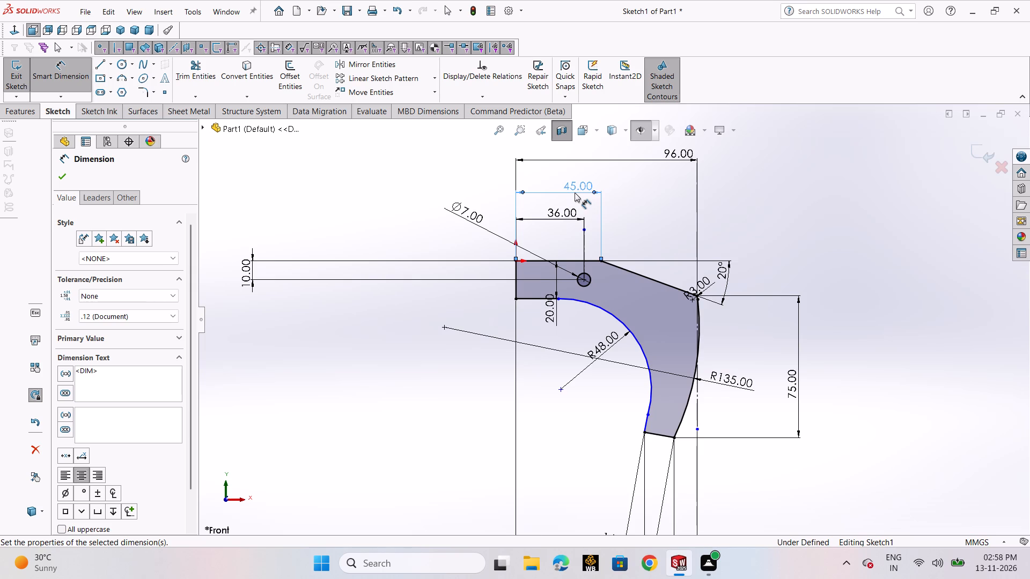
click(65, 176)
click(10, 66)
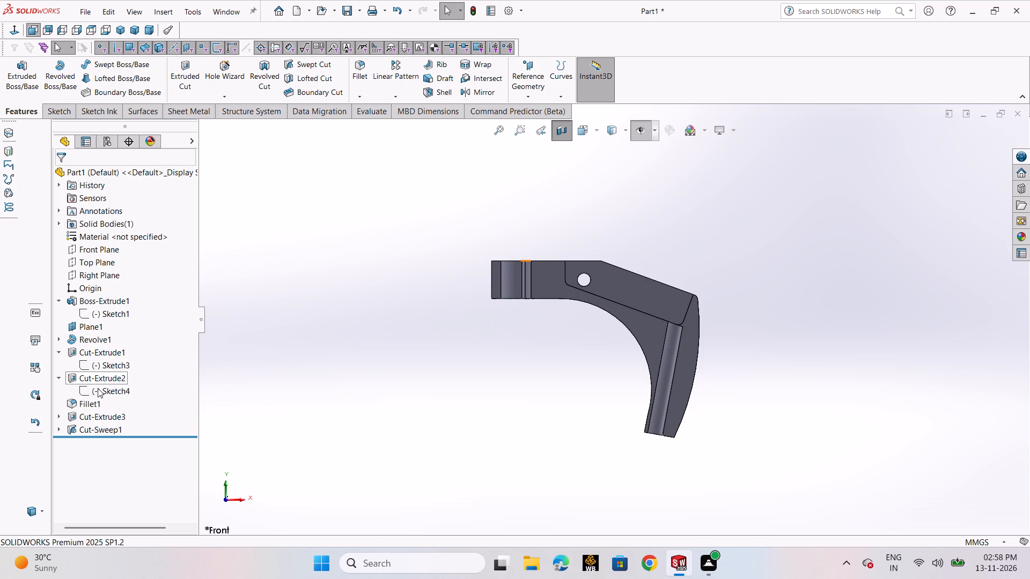
In Cut-Extrude3's recess sketch, Sketch5, set the horizontal distance from the origin to the recess's vertical edge to 30 mm and exit the sketch.
click(59, 413)
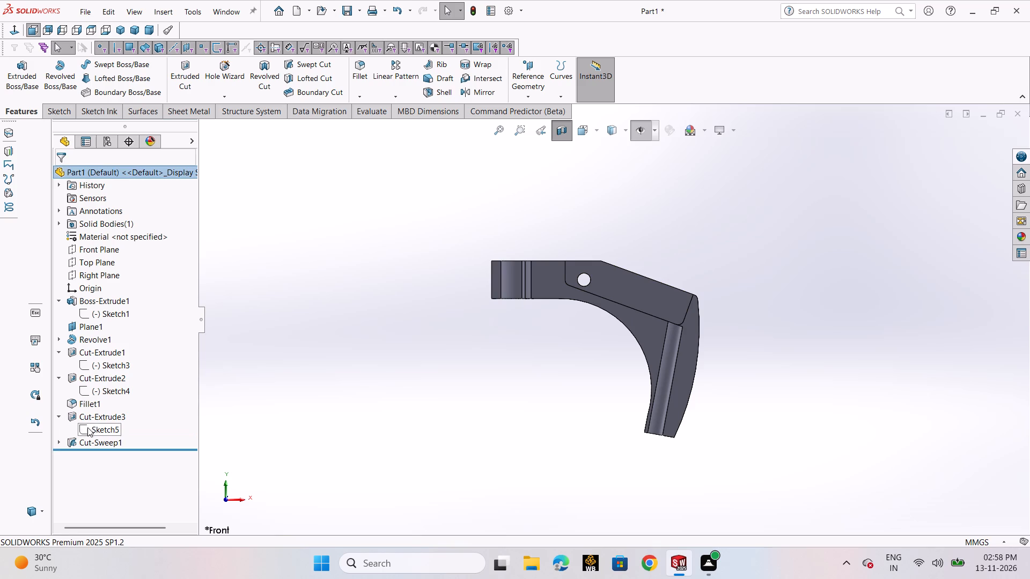
click(93, 429)
click(114, 391)
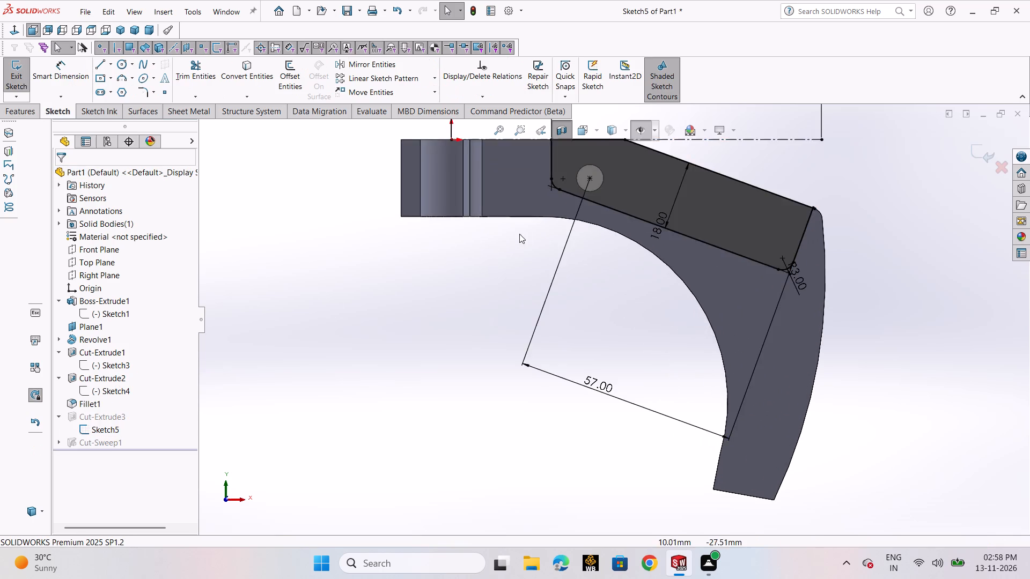
scroll(610, 190, up, 3)
scroll(606, 227, down, 2)
scroll(600, 231, up, 1)
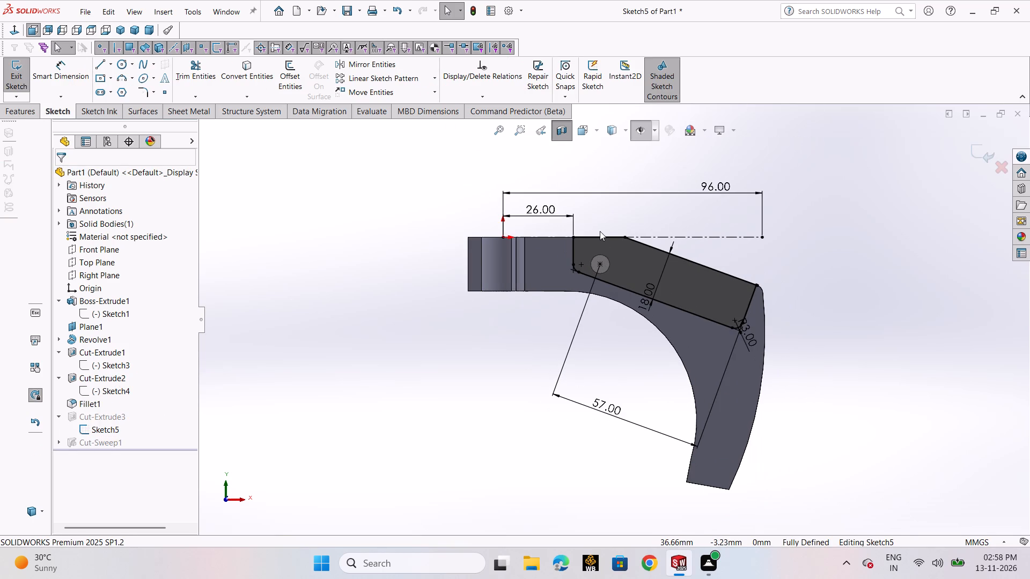
double_click(551, 215)
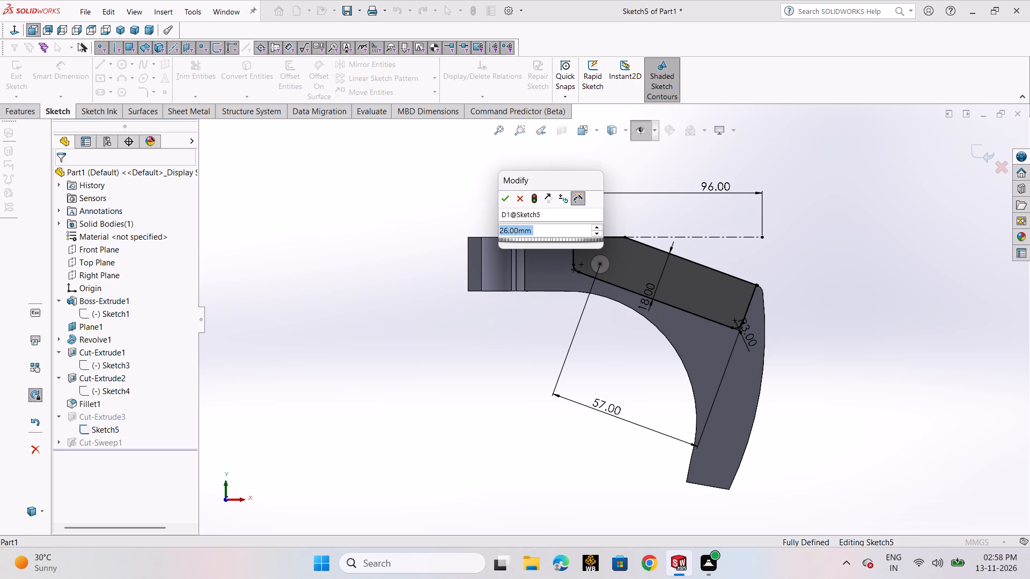
text(30)
key(Return)
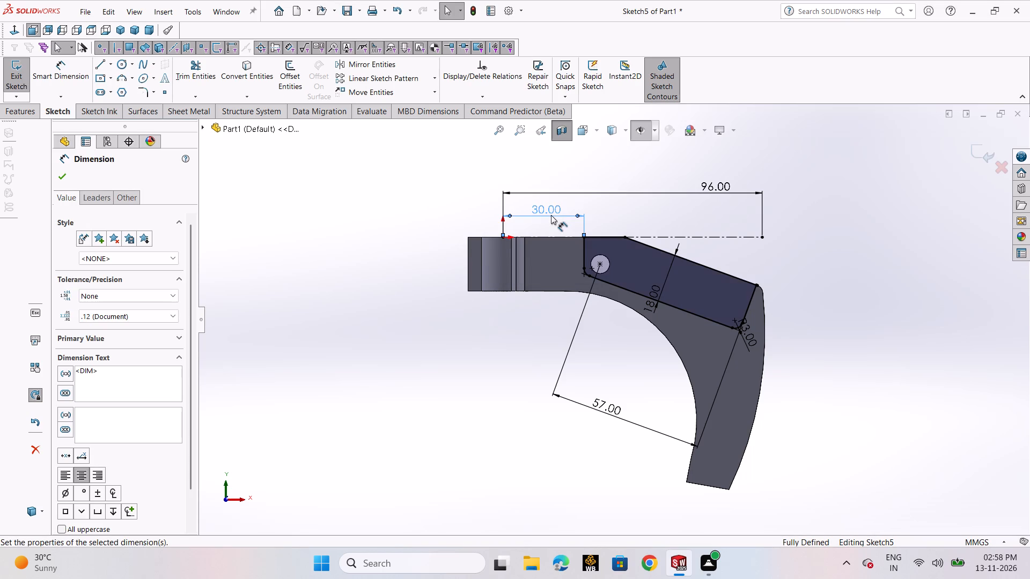
click(56, 180)
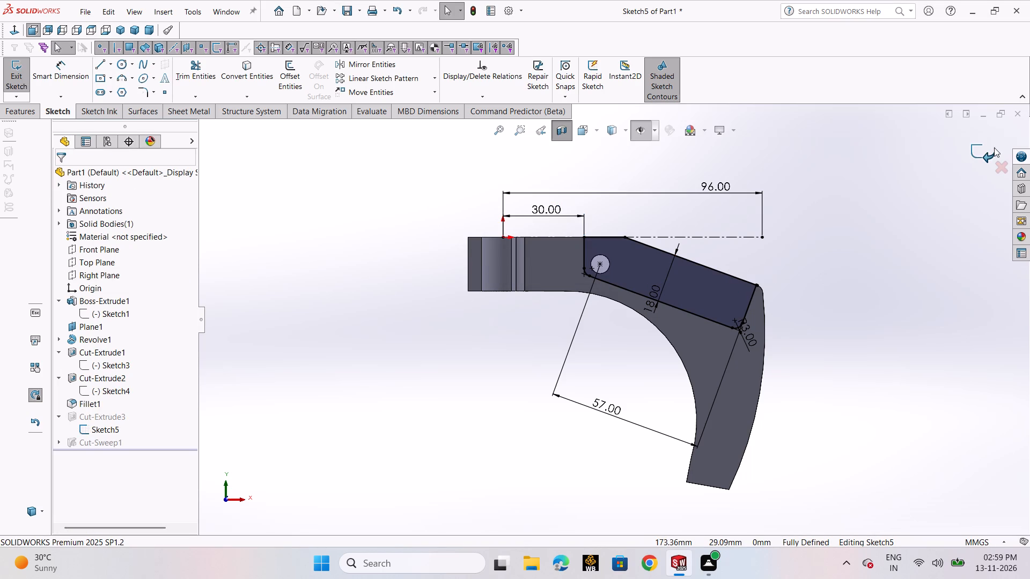
click(987, 151)
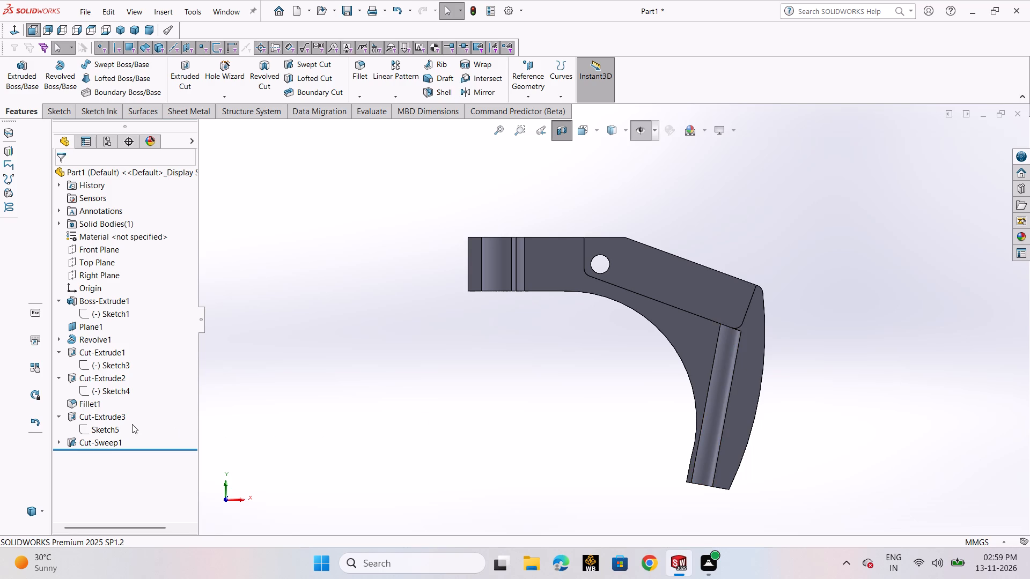
Open the base profile, Sketch1, for editing and delete its 96 mm overall horizontal dimension.
click(119, 312)
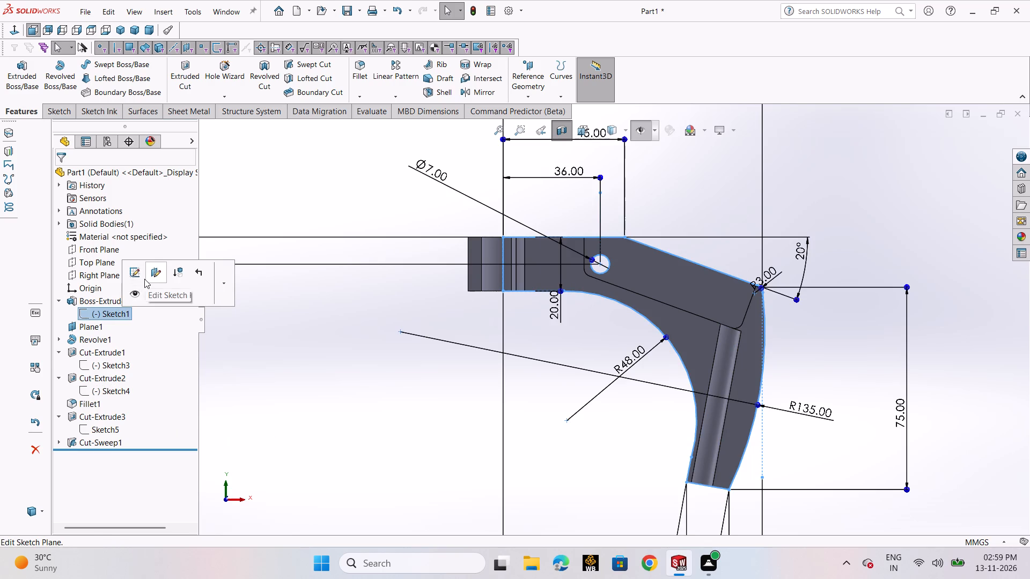
click(137, 278)
scroll(753, 228, up, 3)
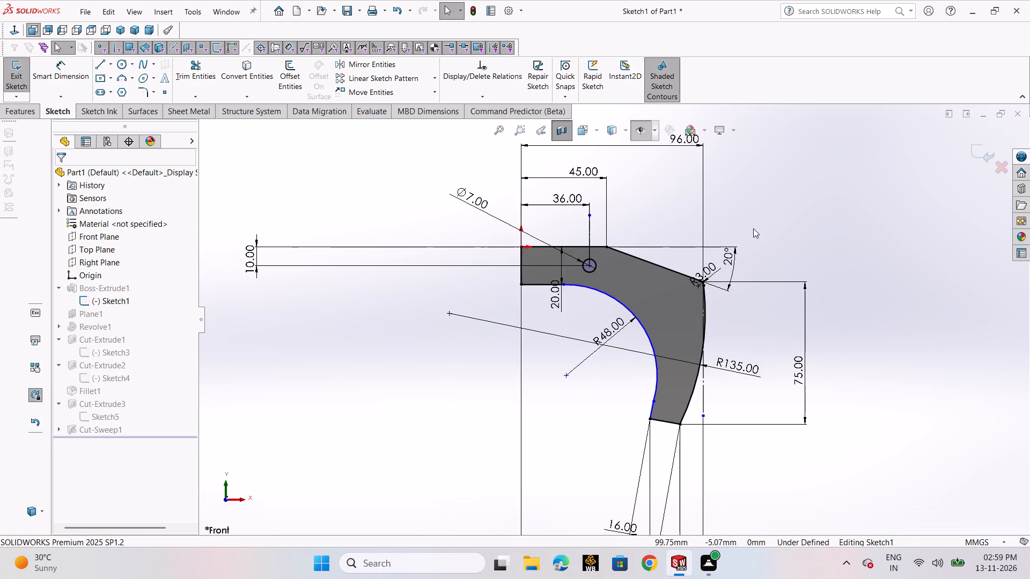
scroll(753, 228, up, 1)
click(668, 175)
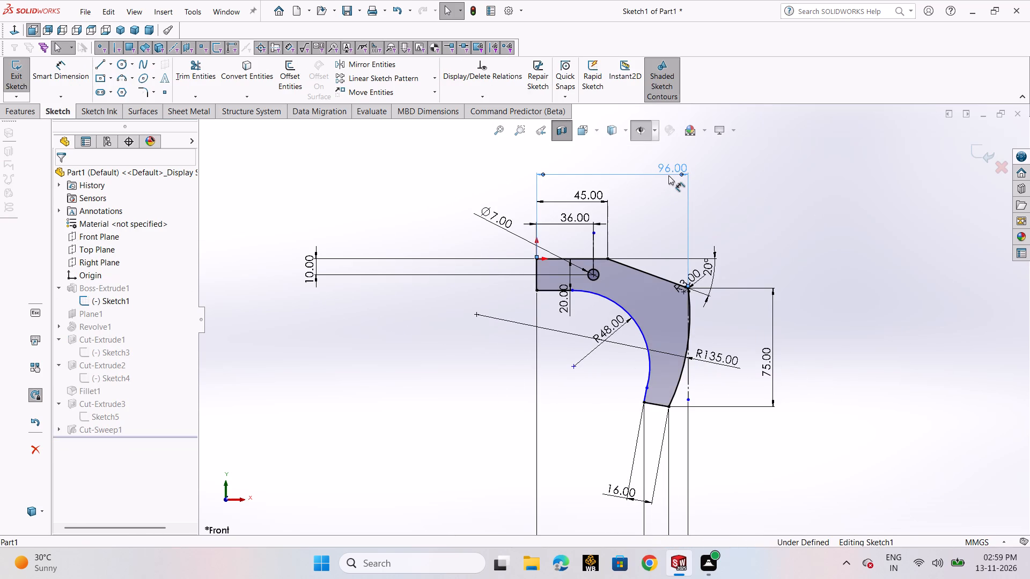
key(Delete)
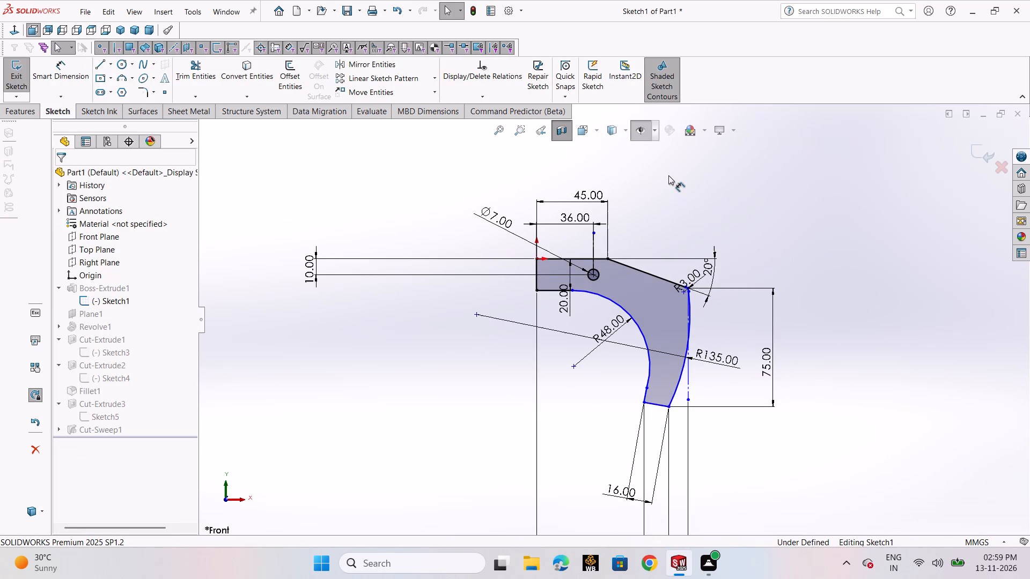
Dimension the slanted upper edge between its two end corners as 57 mm and exit the sketch.
click(78, 76)
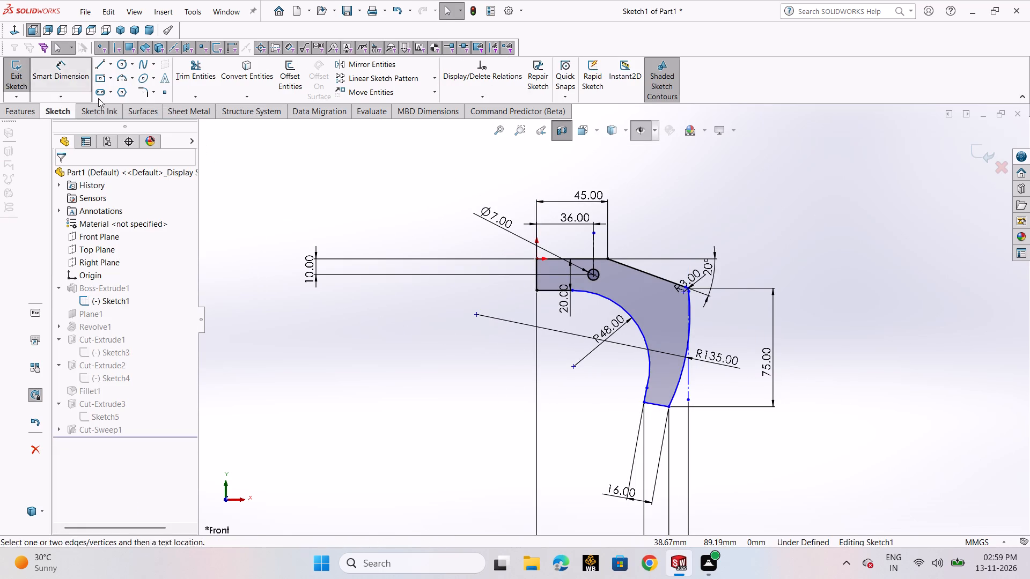
click(606, 258)
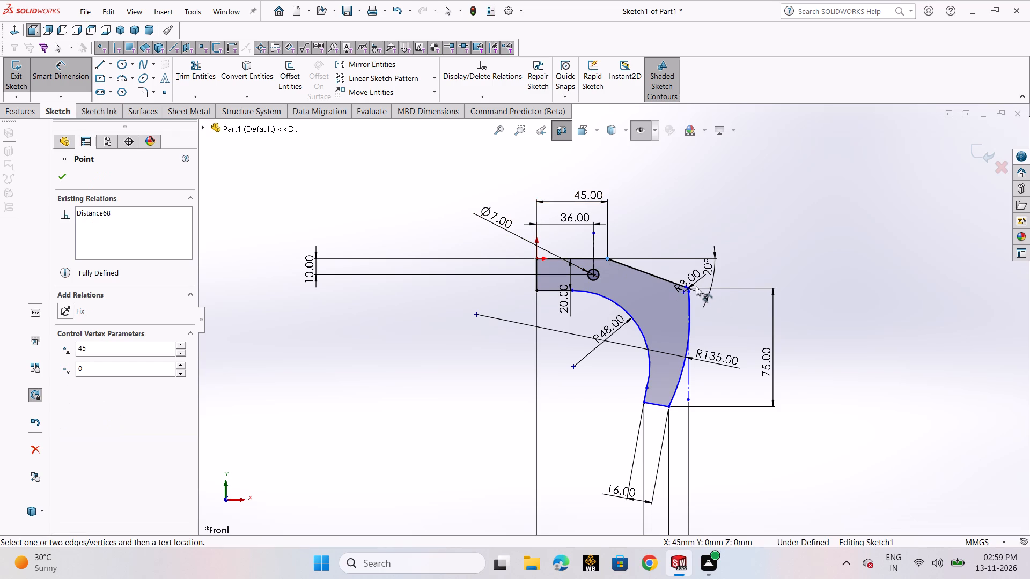
click(689, 288)
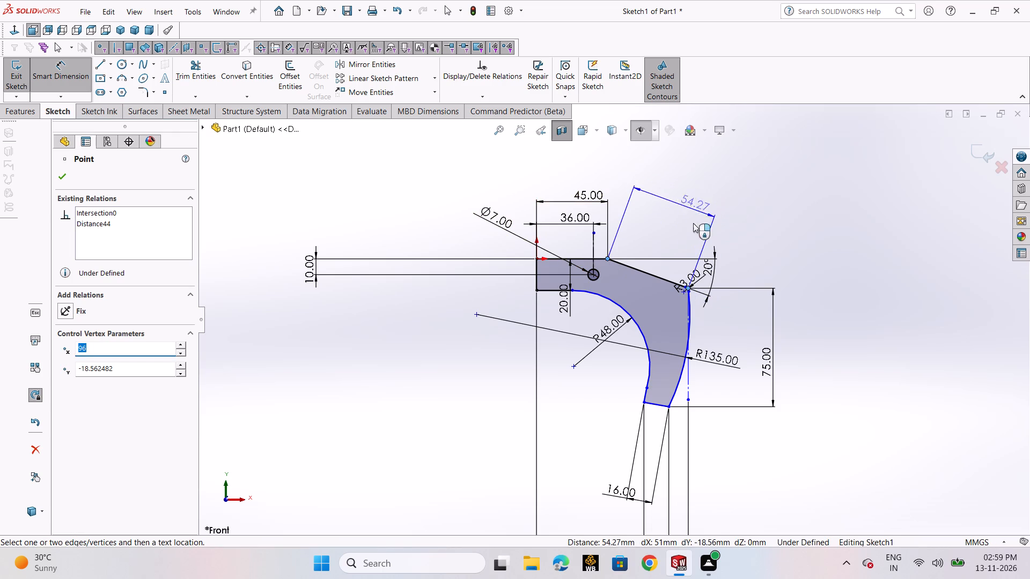
click(700, 223)
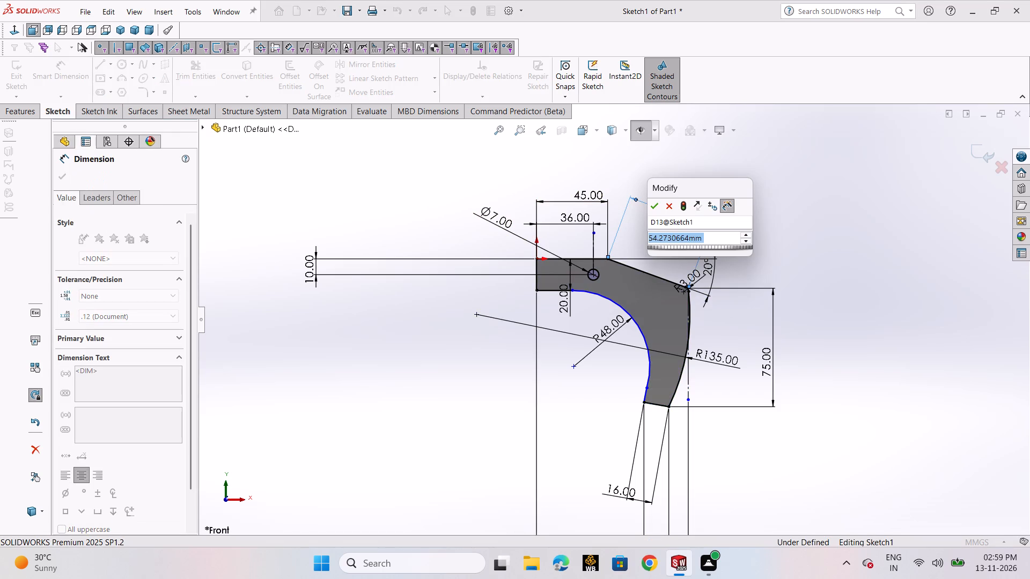
text(57)
key(Return)
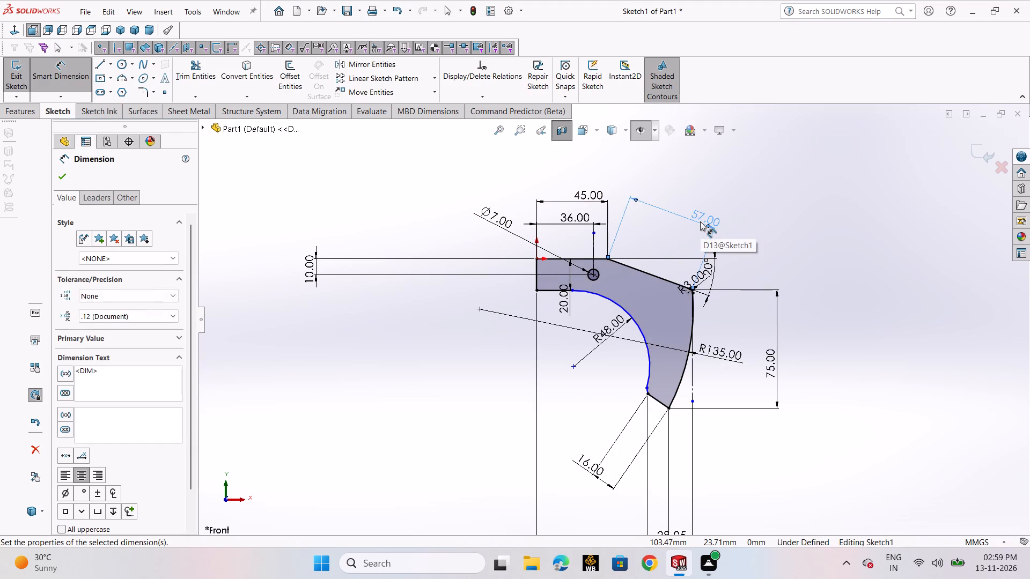
click(65, 174)
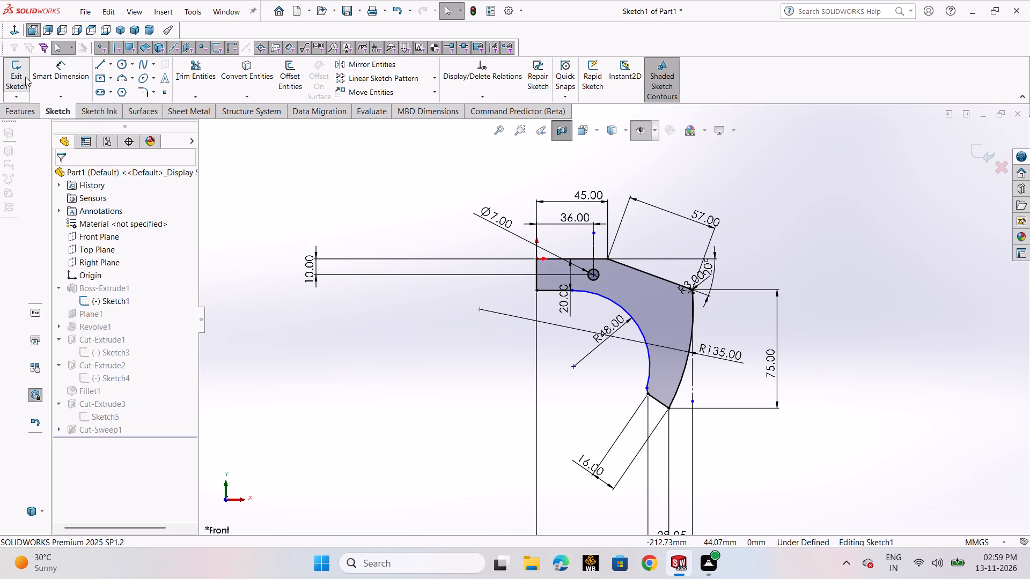
click(25, 77)
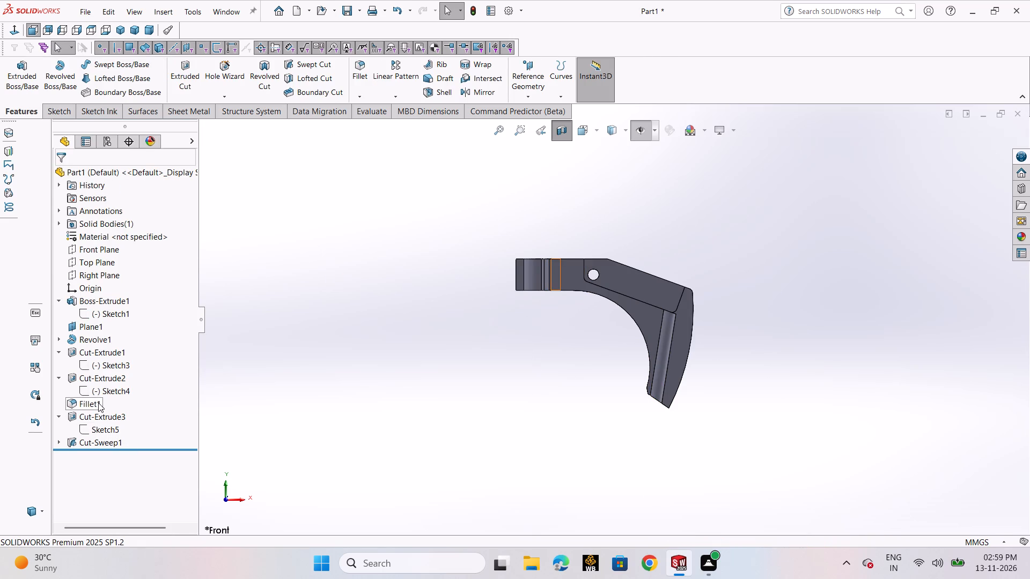
In the recess sketch, Sketch5, set the slanted distance from the hole centre to the recess's far lower corner to 59 mm and exit the sketch.
click(105, 427)
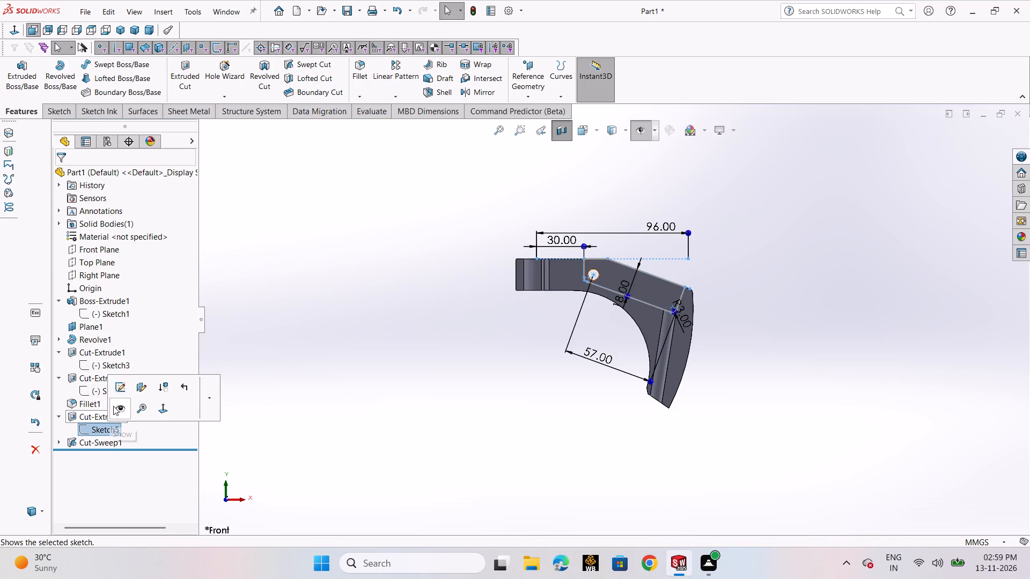
click(120, 388)
scroll(832, 254, up, 2)
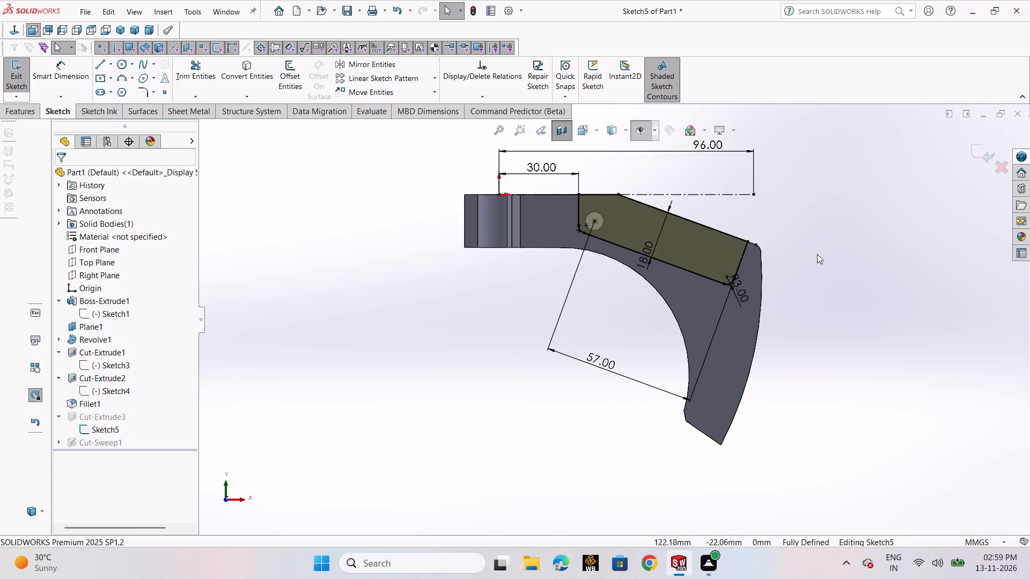
scroll(794, 255, up, 2)
scroll(717, 268, down, 4)
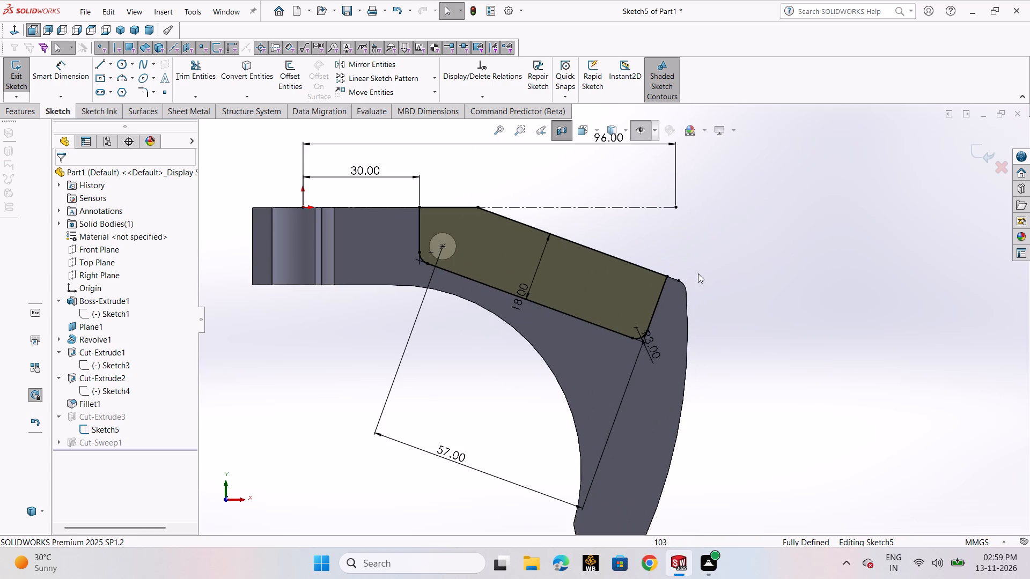
scroll(638, 286, up, 3)
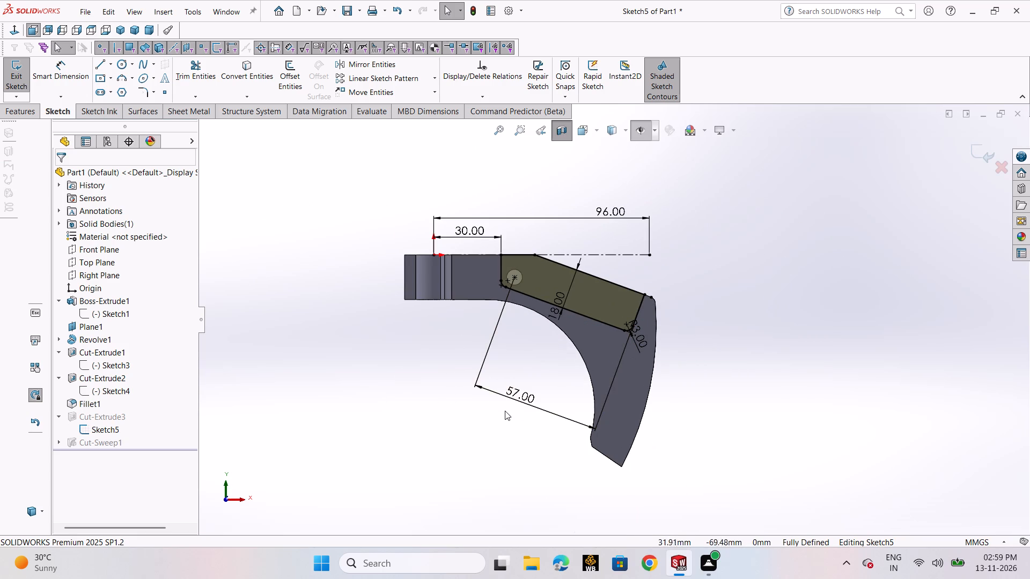
double_click(519, 395)
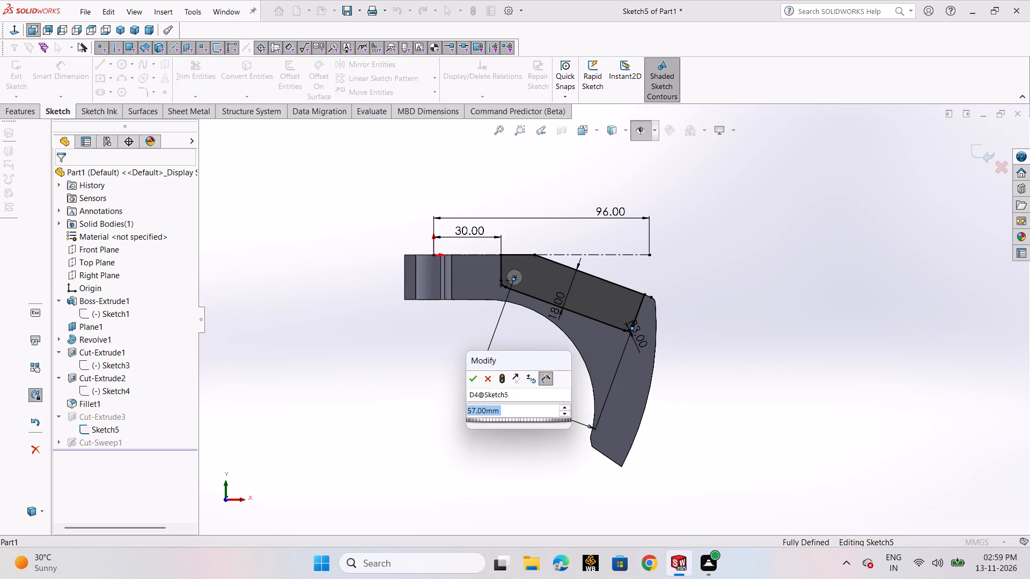
text(59)
key(Return)
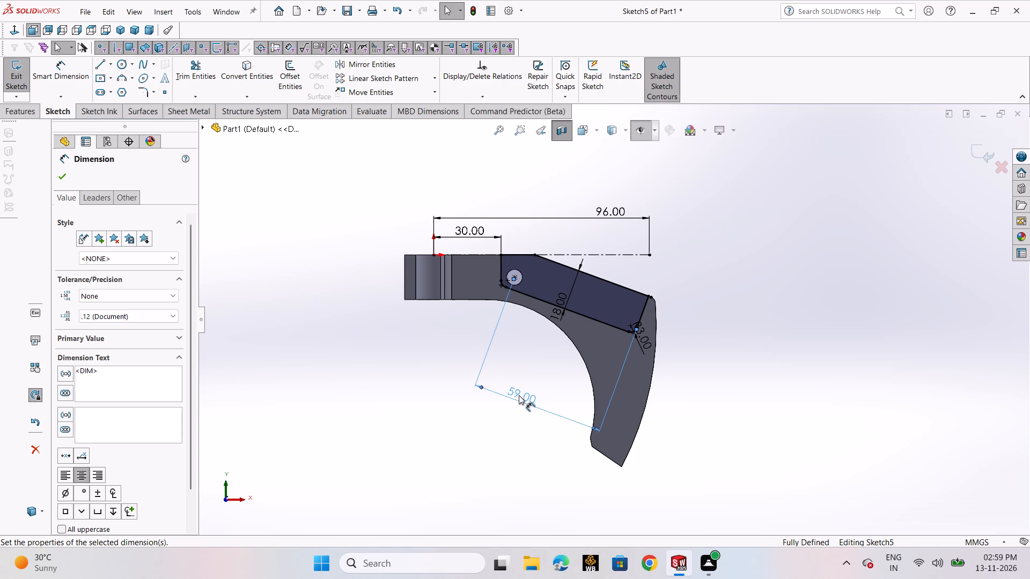
click(63, 179)
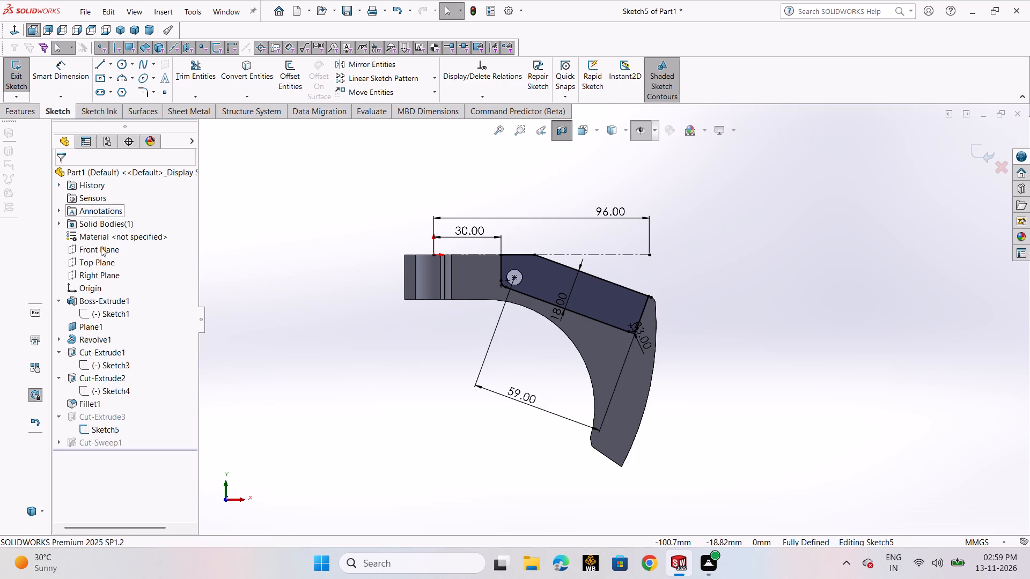
click(975, 153)
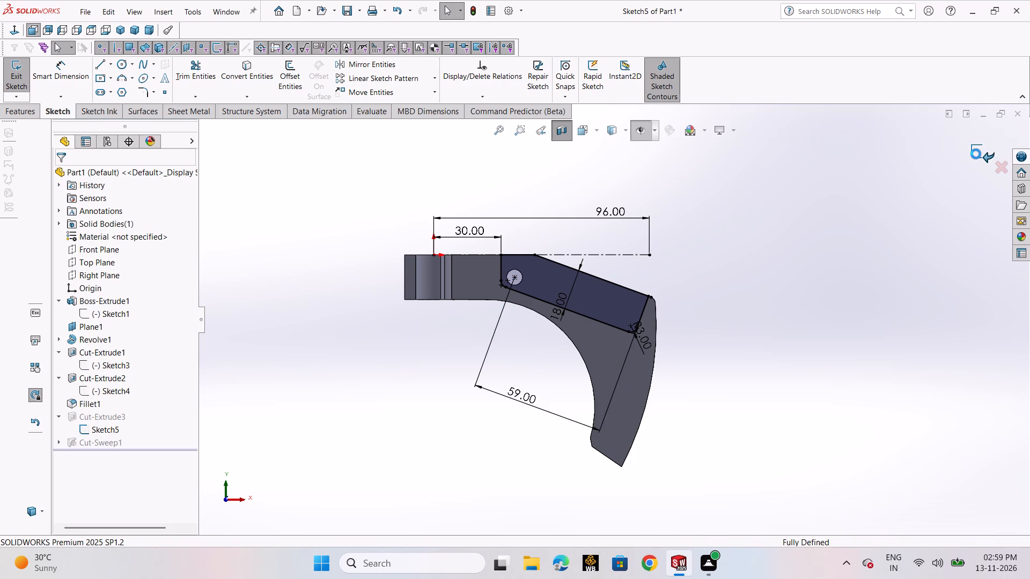
Examine the hook from several angles, focusing on the bore and the lower end of the leg.
scroll(792, 295, up, 1)
scroll(723, 345, up, 1)
middle_drag(733, 338, 751, 319)
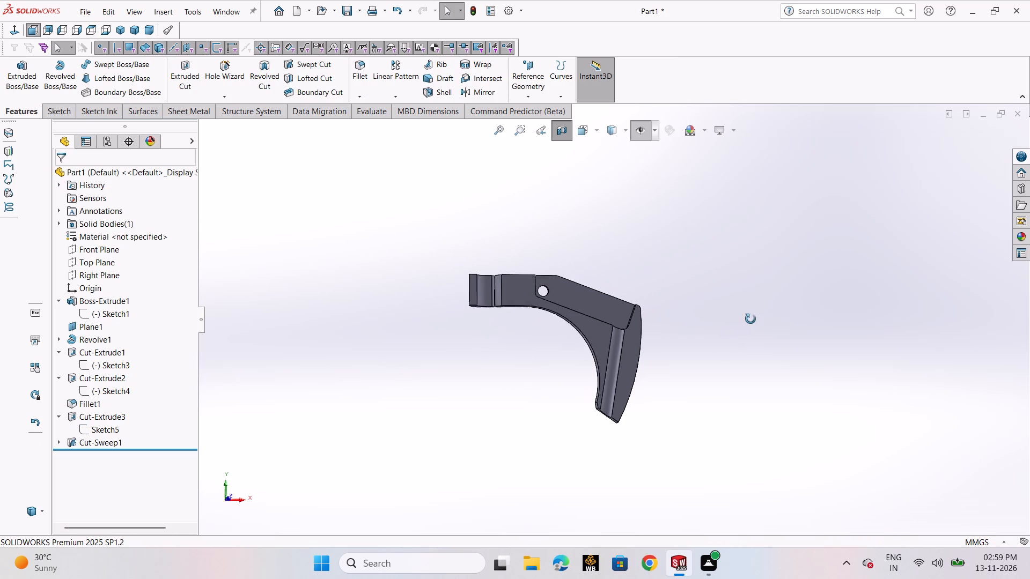
middle_drag(751, 319, 733, 368)
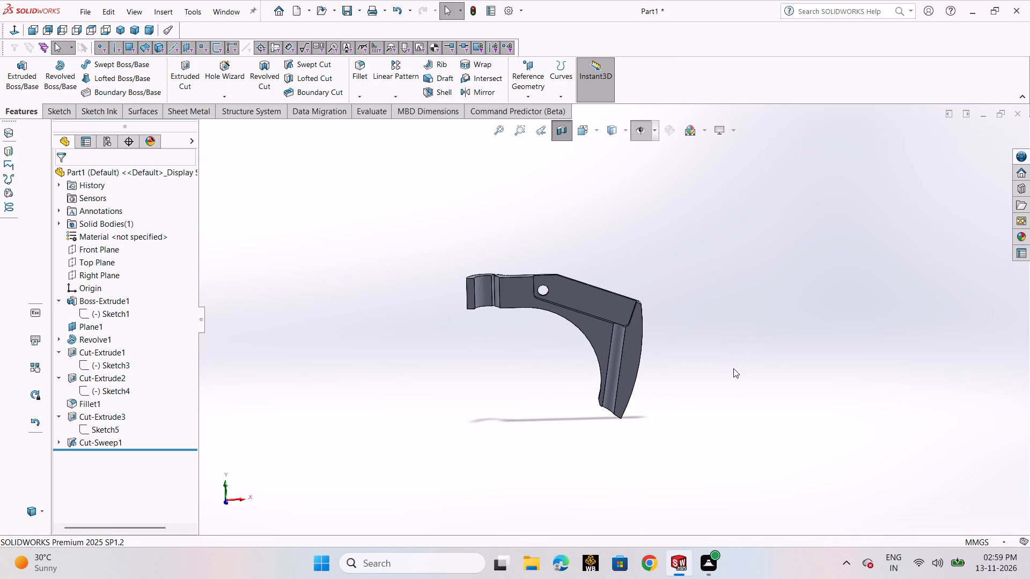
scroll(639, 368, down, 3)
middle_drag(674, 383, 675, 365)
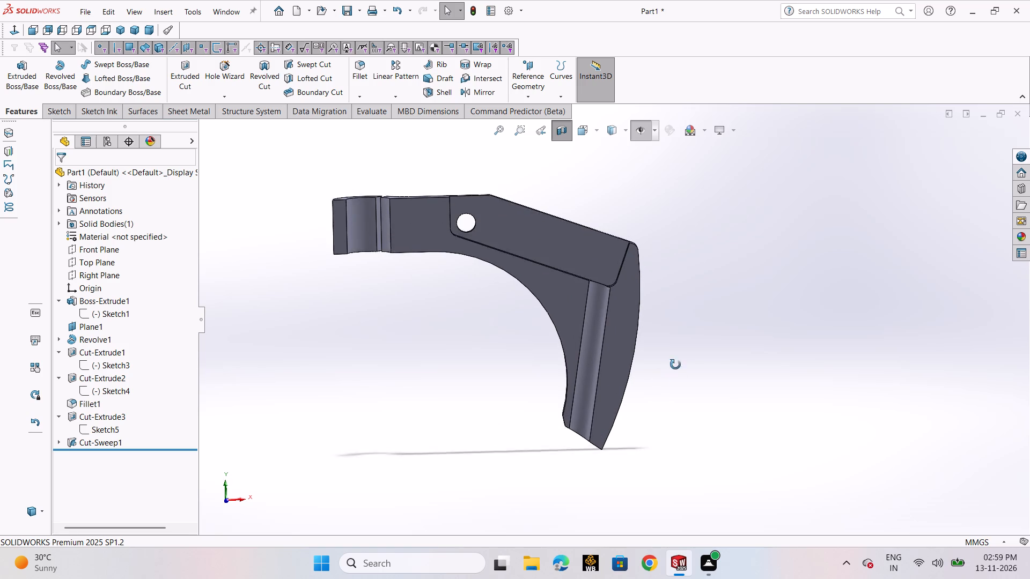
middle_drag(675, 365, 703, 346)
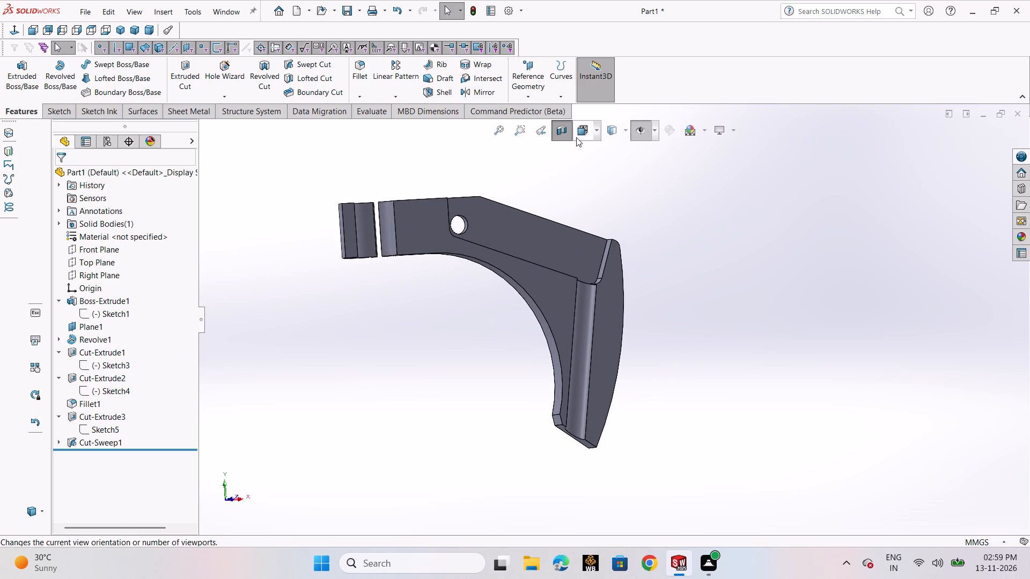
scroll(547, 406, down, 2)
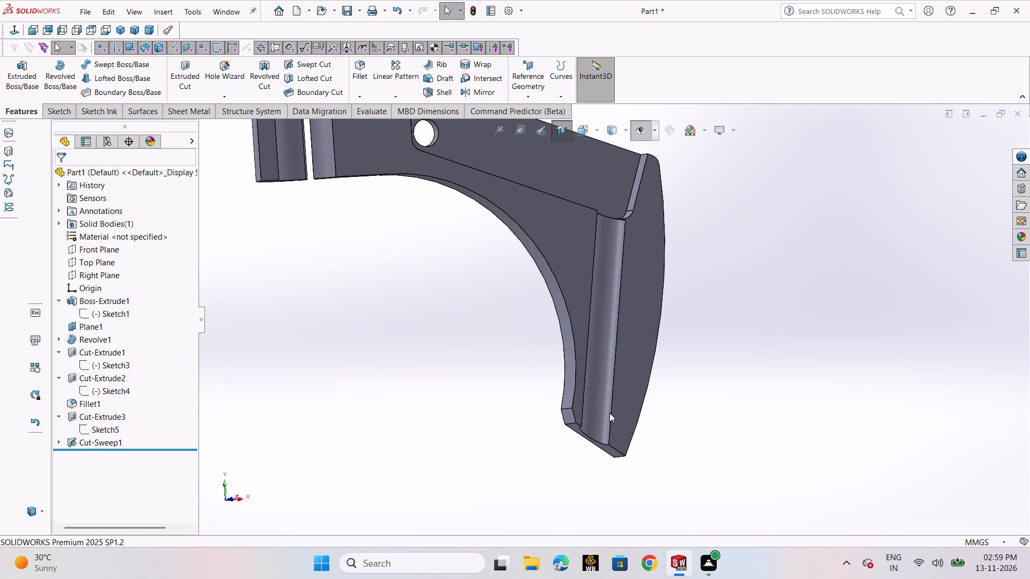
Open Sketch1 for editing and delete the short line joining the inner arc to the leg's lower end edge.
click(101, 318)
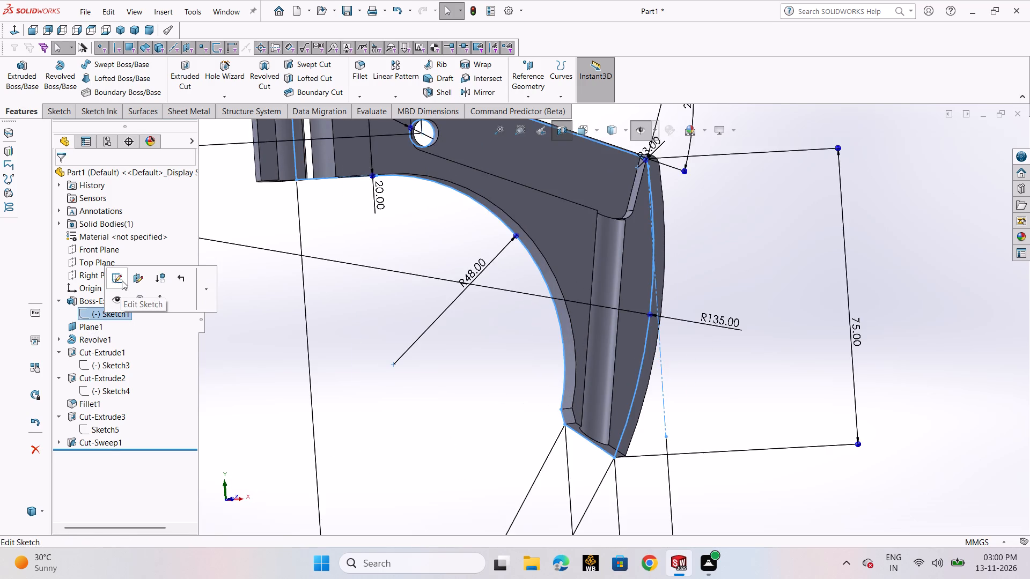
click(122, 280)
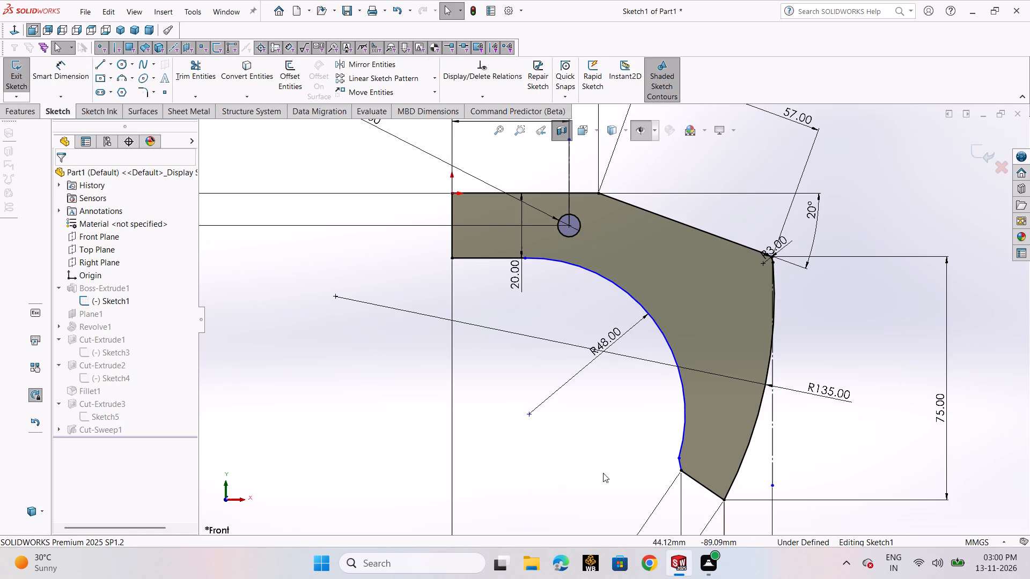
scroll(683, 439, down, 6)
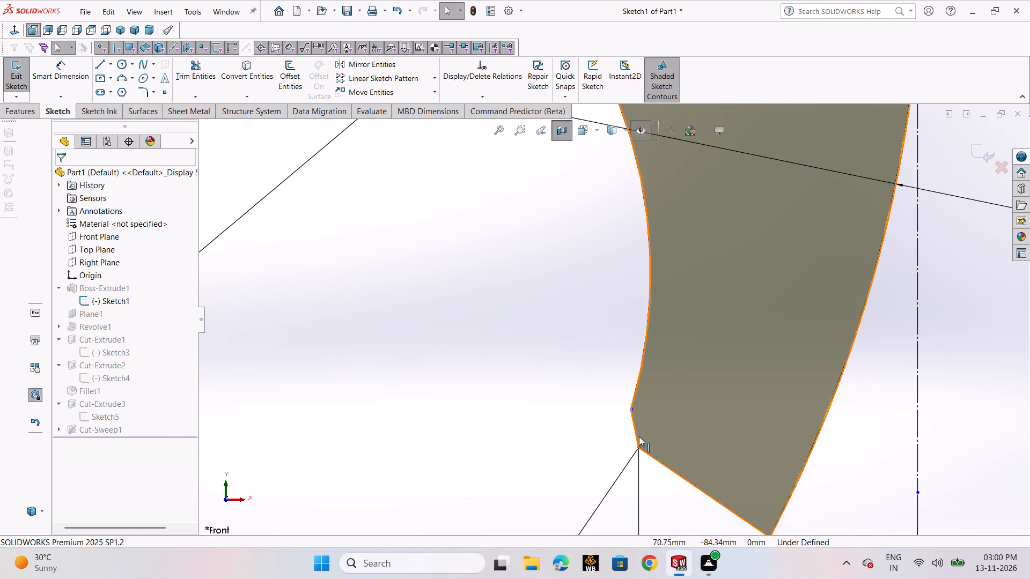
click(635, 433)
key(Delete)
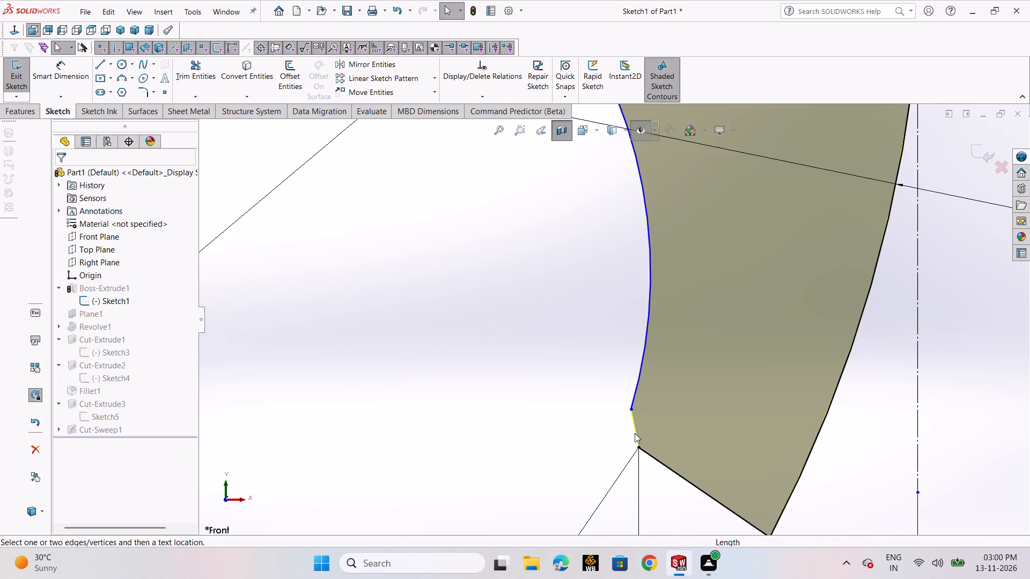
Draw connected lines from the inner arc's lower end: about 3.7 mm downward, about 18 mm parallel to the end edge, closing at the outer arc's corner.
scroll(688, 428, up, 6)
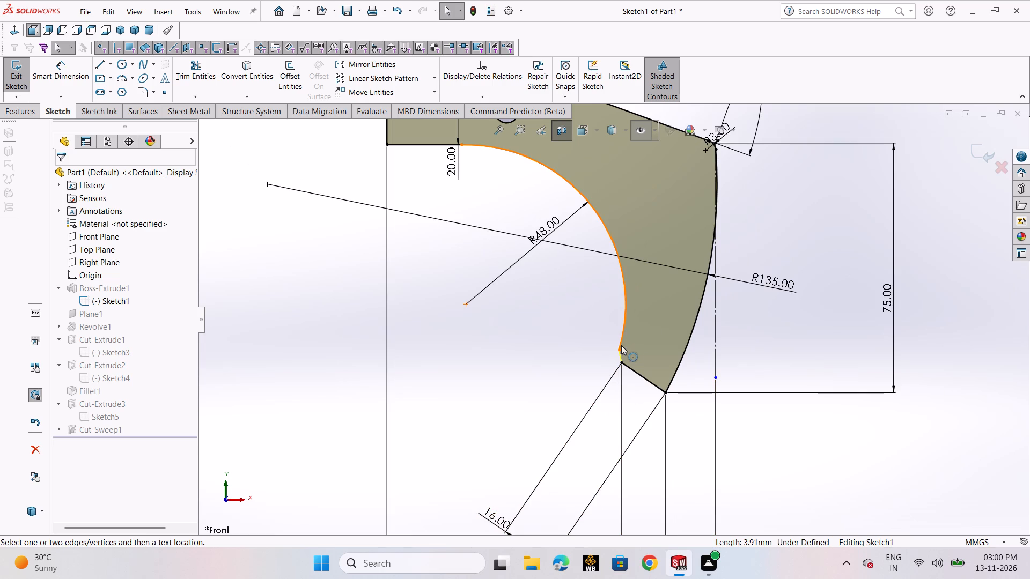
click(97, 67)
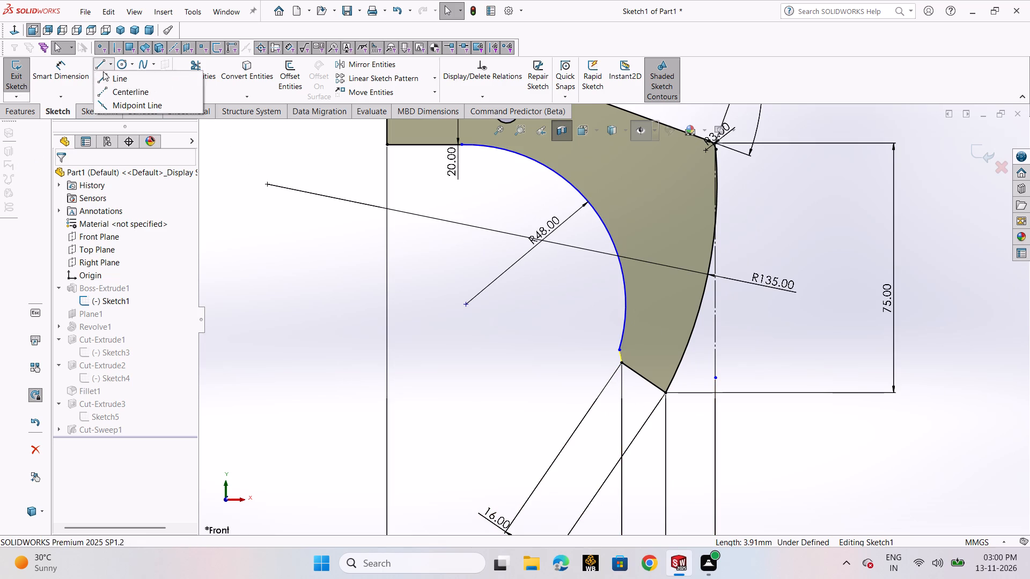
click(123, 80)
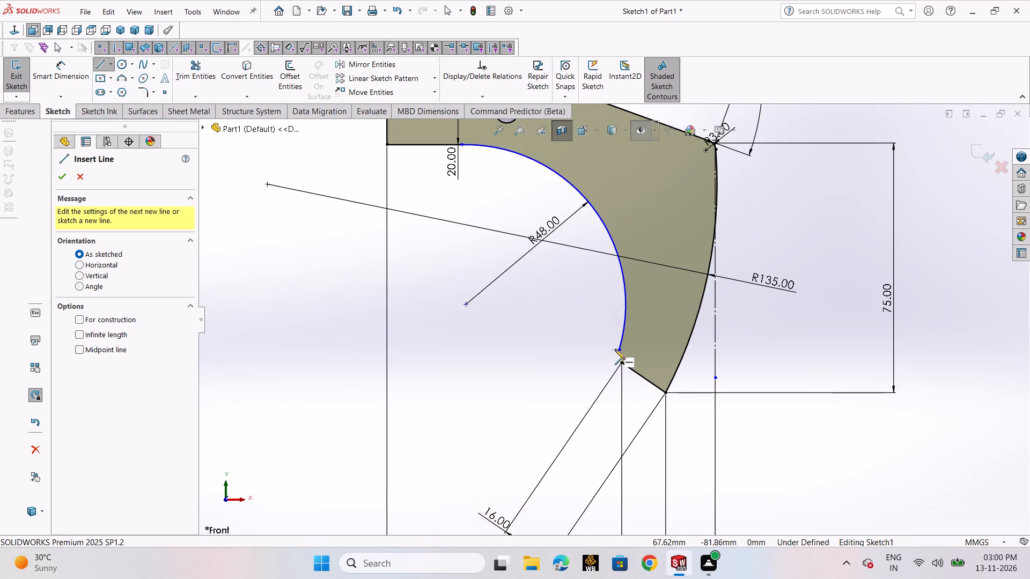
click(617, 349)
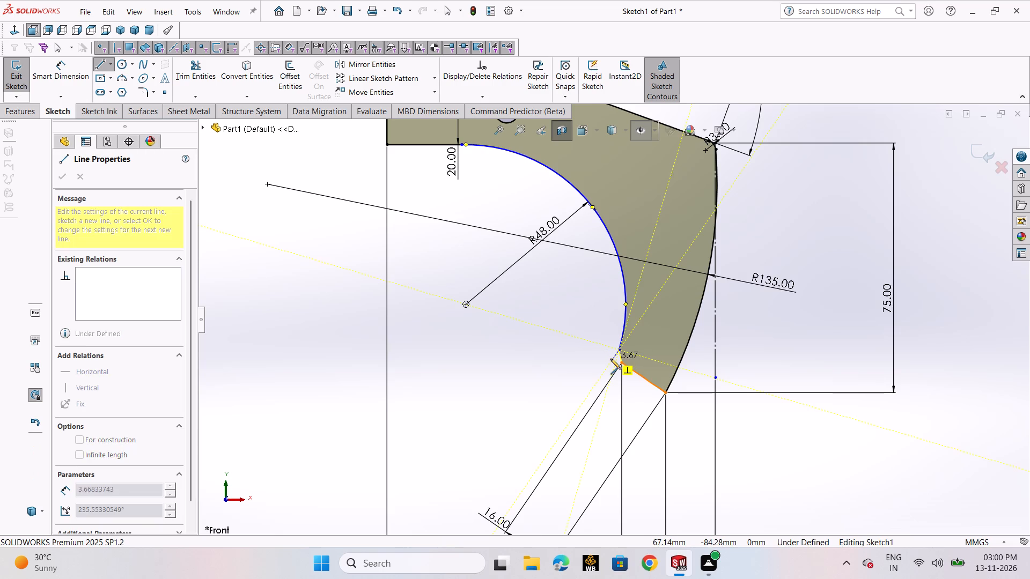
click(610, 362)
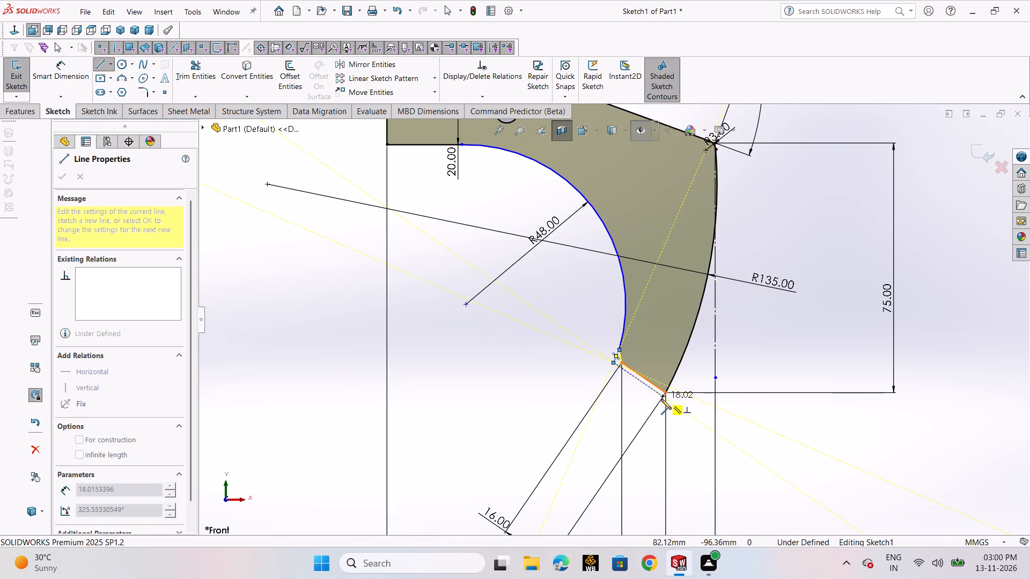
click(662, 399)
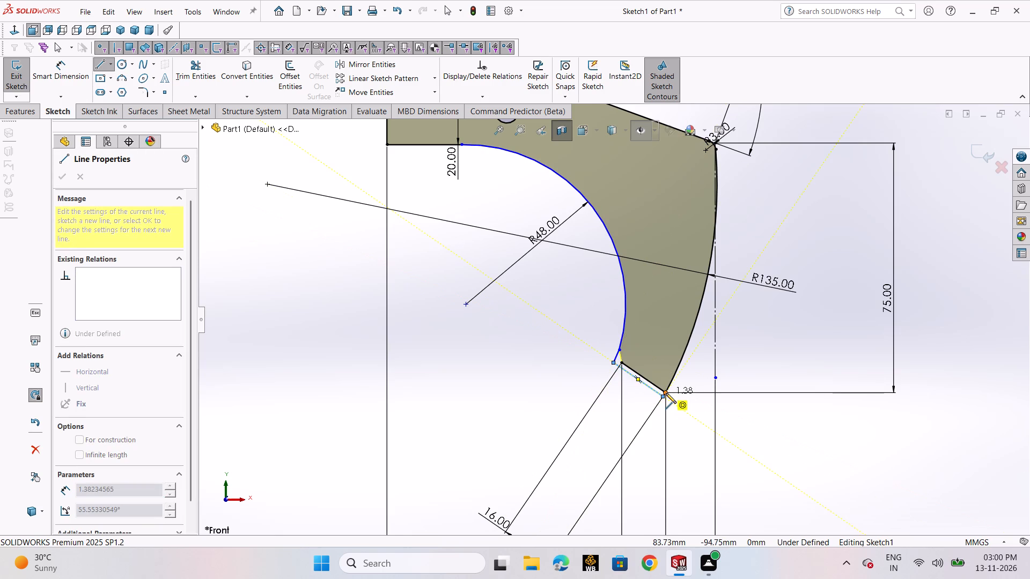
click(666, 393)
right_click(666, 393)
click(682, 397)
Trim away the original lower end edge inside the new outline, exit Sketch1 and continue the rebuild without repairing Sketch15.
scroll(665, 385, down, 2)
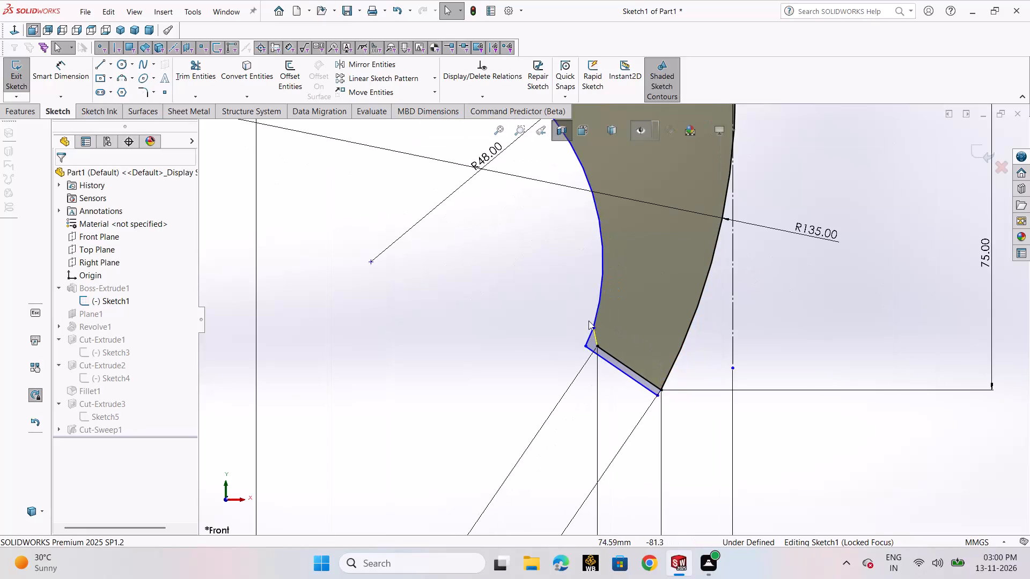
click(193, 78)
scroll(733, 351, down, 1)
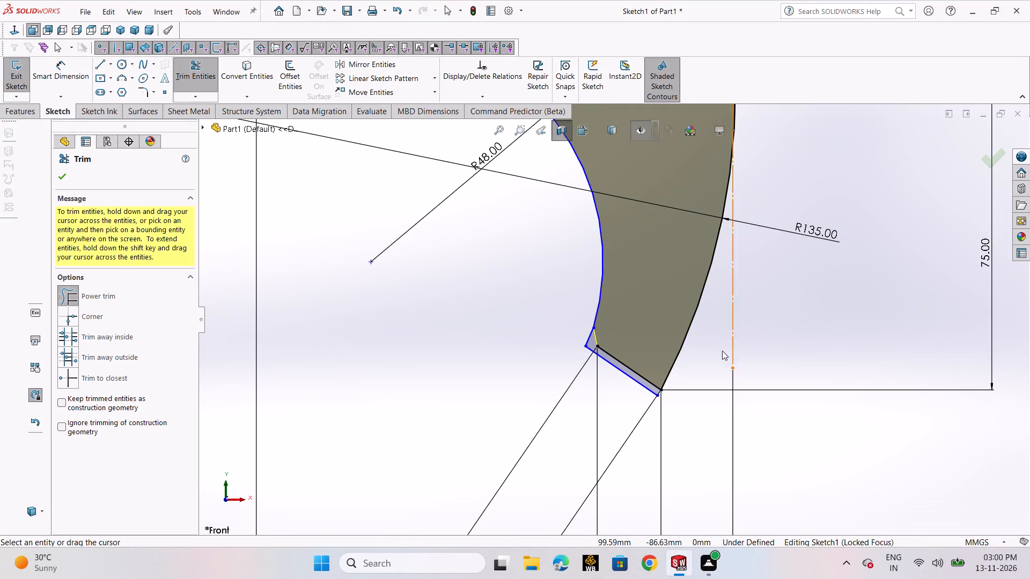
scroll(722, 351, down, 2)
drag(576, 342, 561, 393)
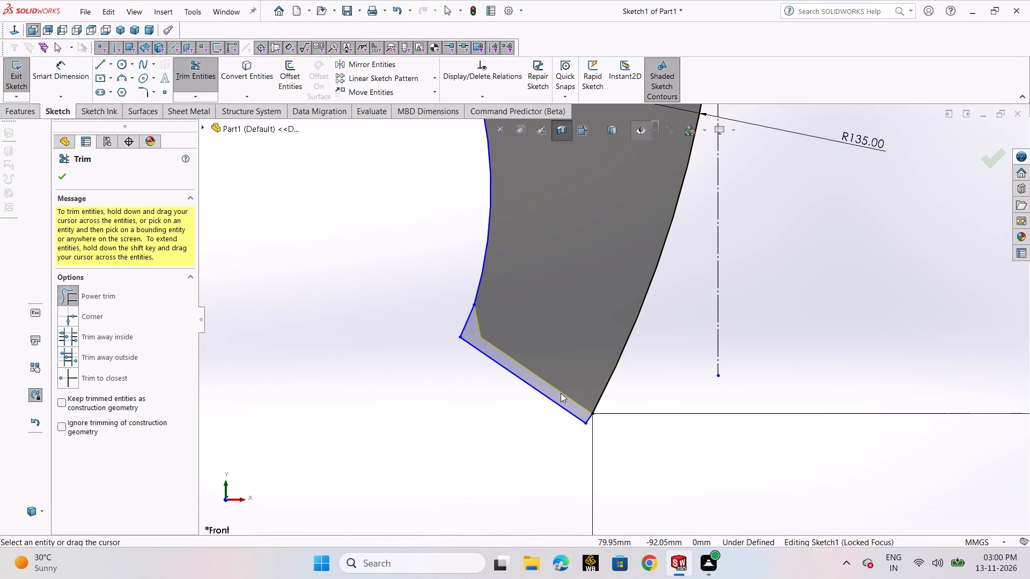
scroll(561, 393, up, 2)
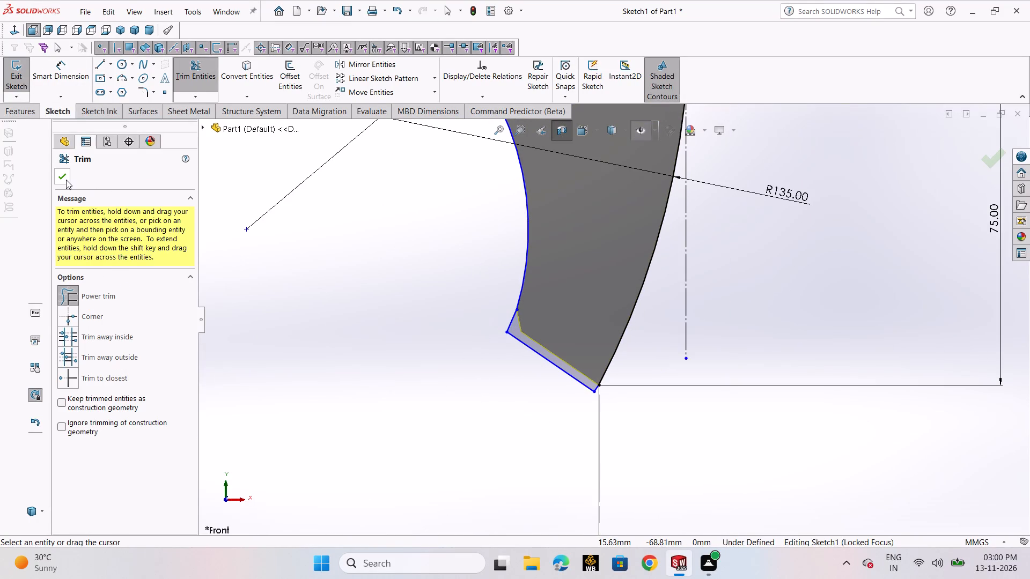
click(66, 180)
click(19, 78)
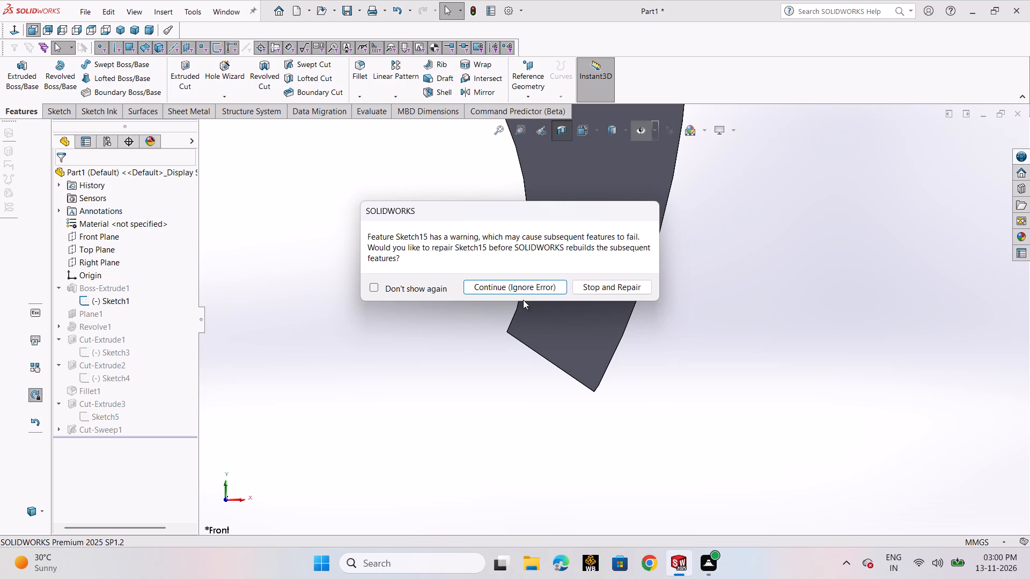
click(521, 290)
click(385, 106)
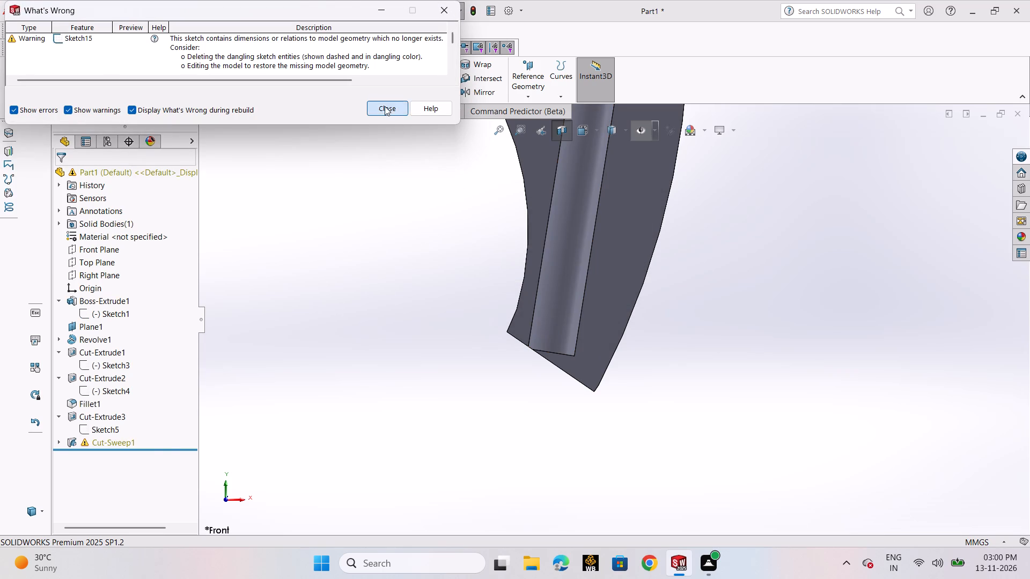
Open Sketch15 under Cut-Sweep1 for editing and delete the coincident relation at the path line's lower endpoint.
click(96, 445)
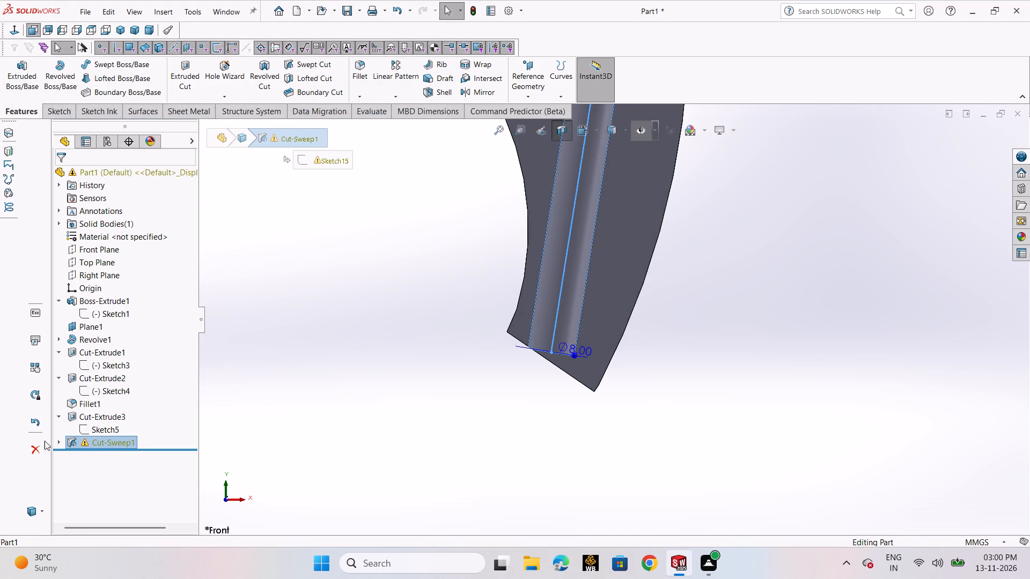
click(53, 441)
click(60, 441)
click(94, 451)
click(108, 439)
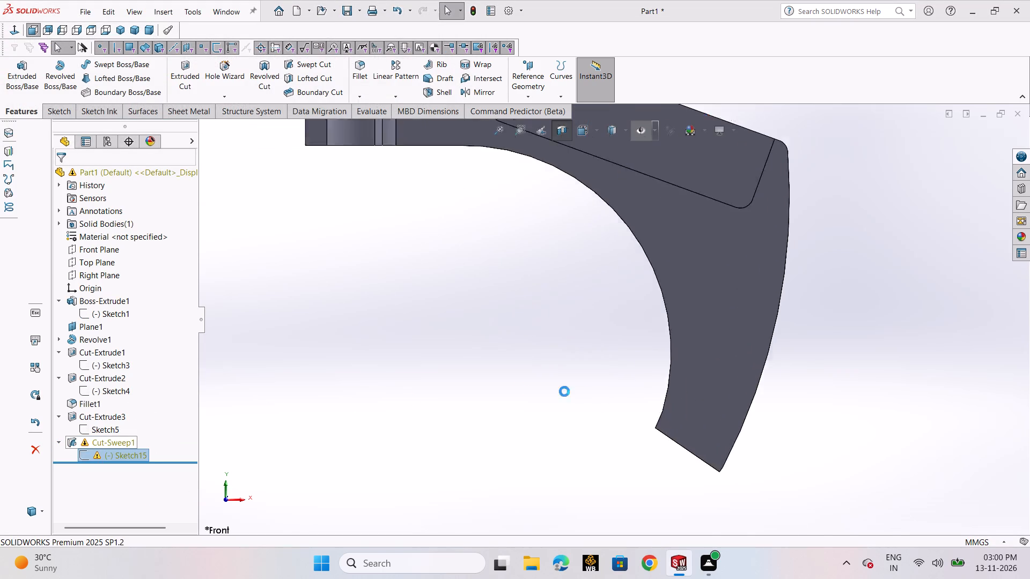
scroll(708, 441, up, 1)
scroll(759, 442, down, 3)
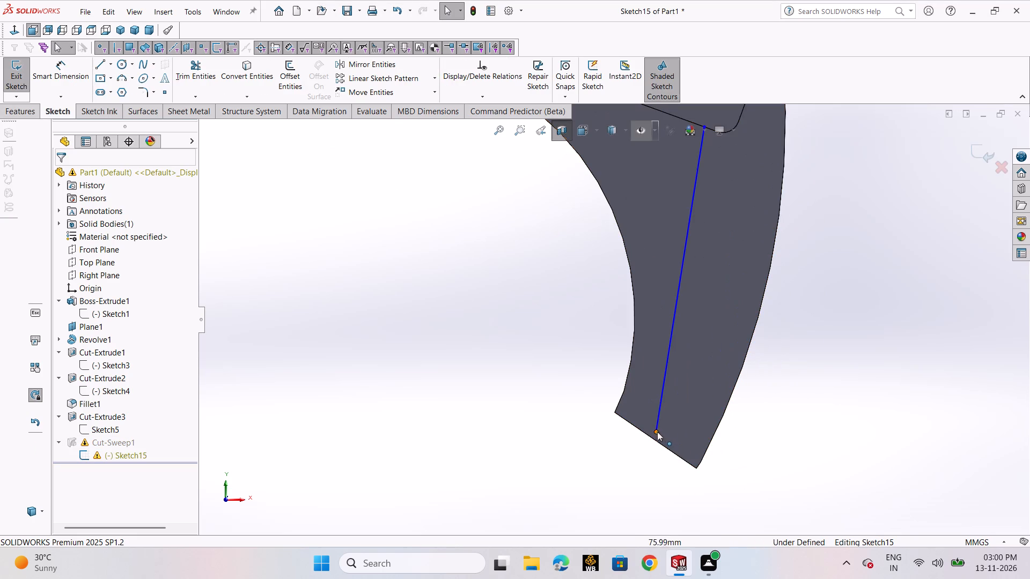
drag(656, 432, 642, 451)
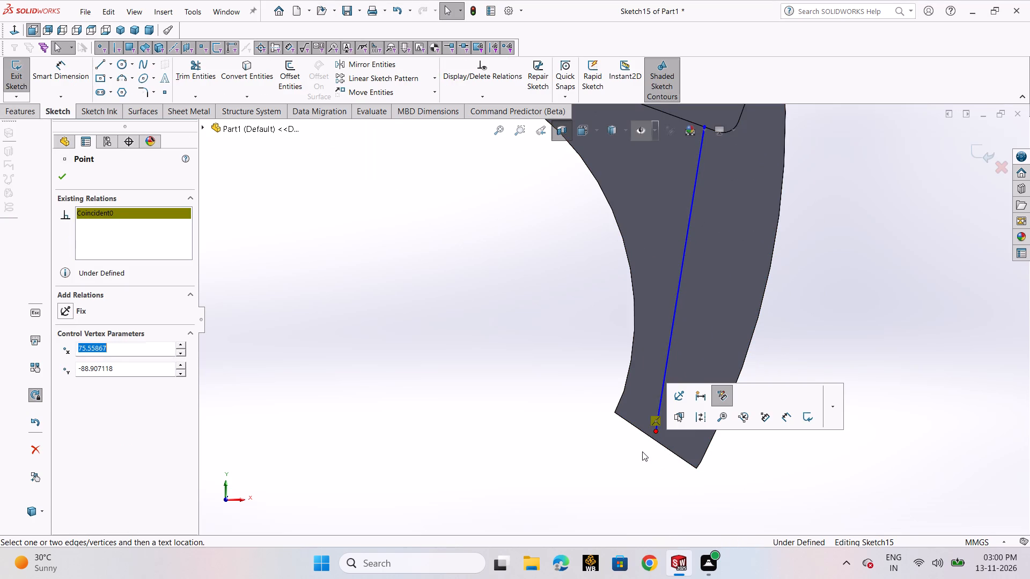
key(Delete)
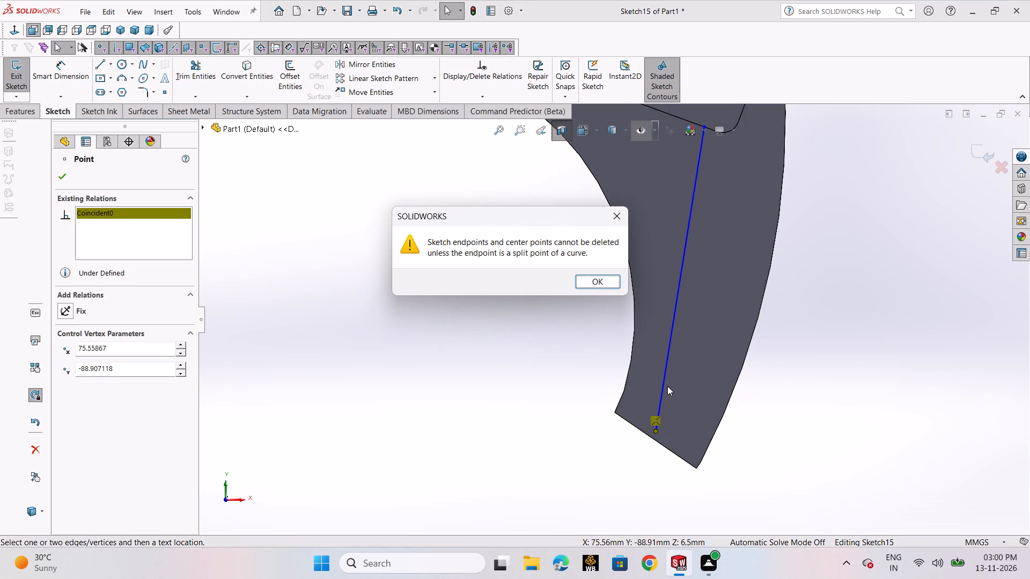
click(588, 283)
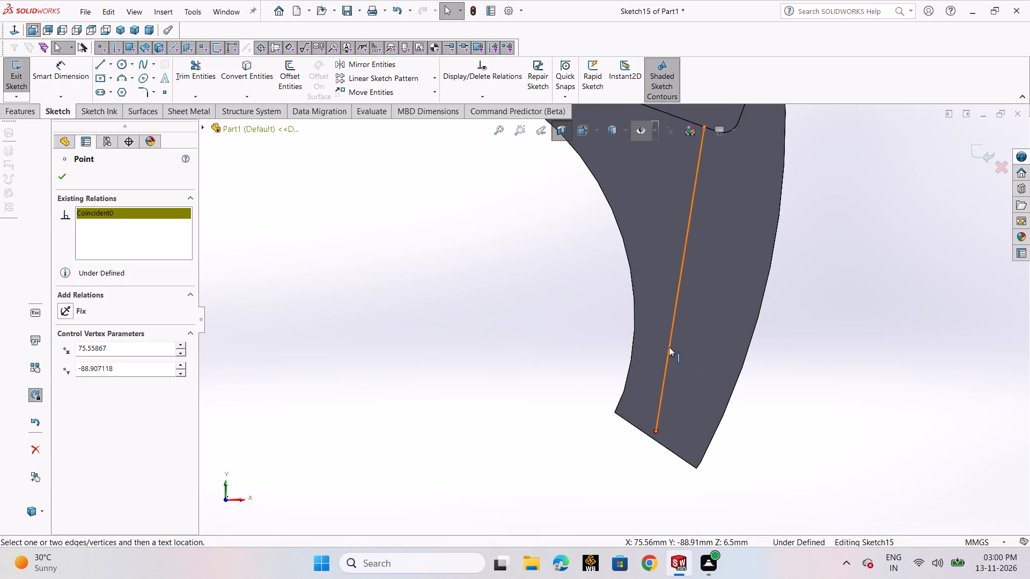
click(653, 430)
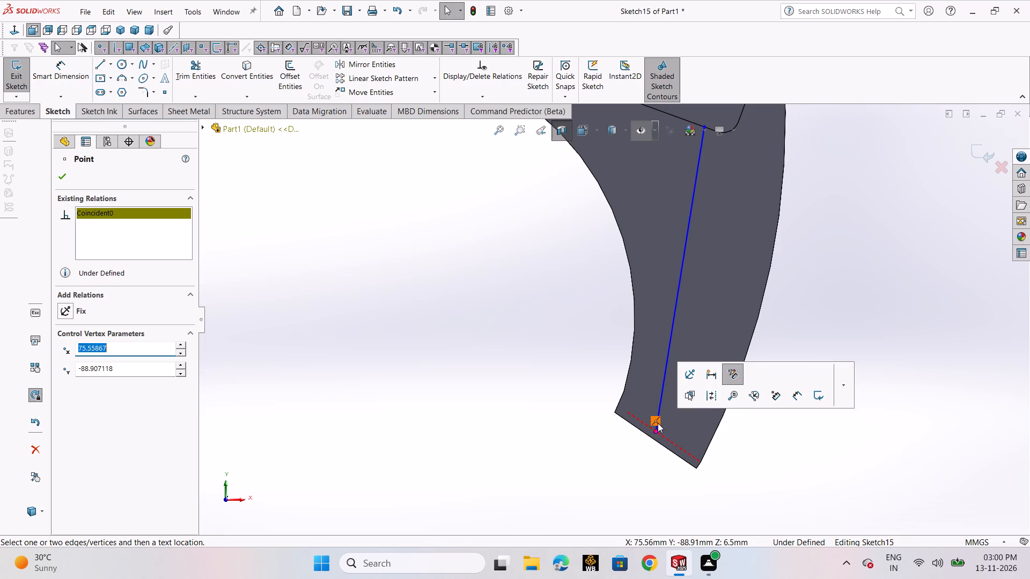
click(658, 421)
key(Delete)
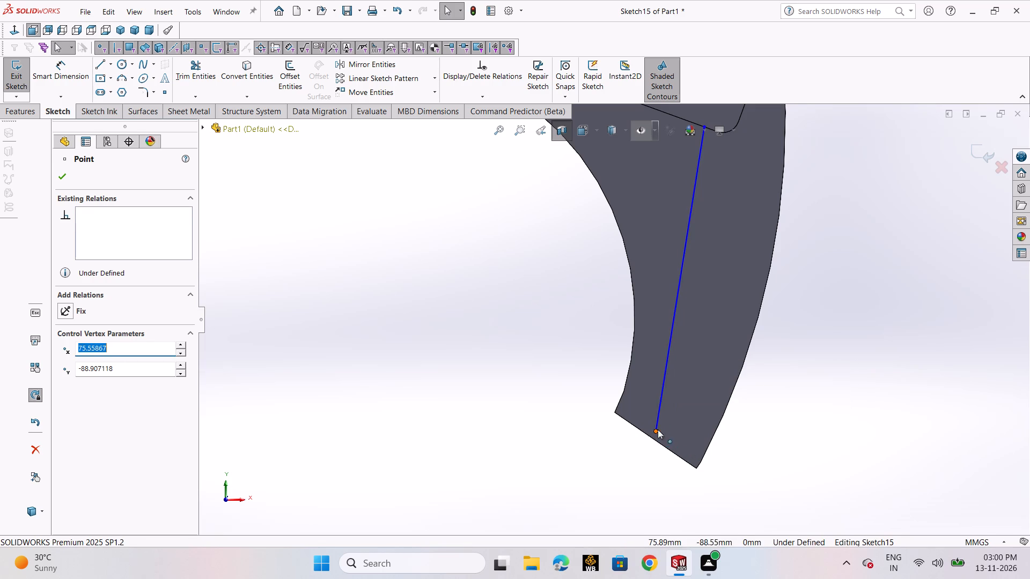
Move the path line's lower endpoint past the leg's end edge, to about X 74.4, Y -94.0 mm.
drag(657, 430, 650, 459)
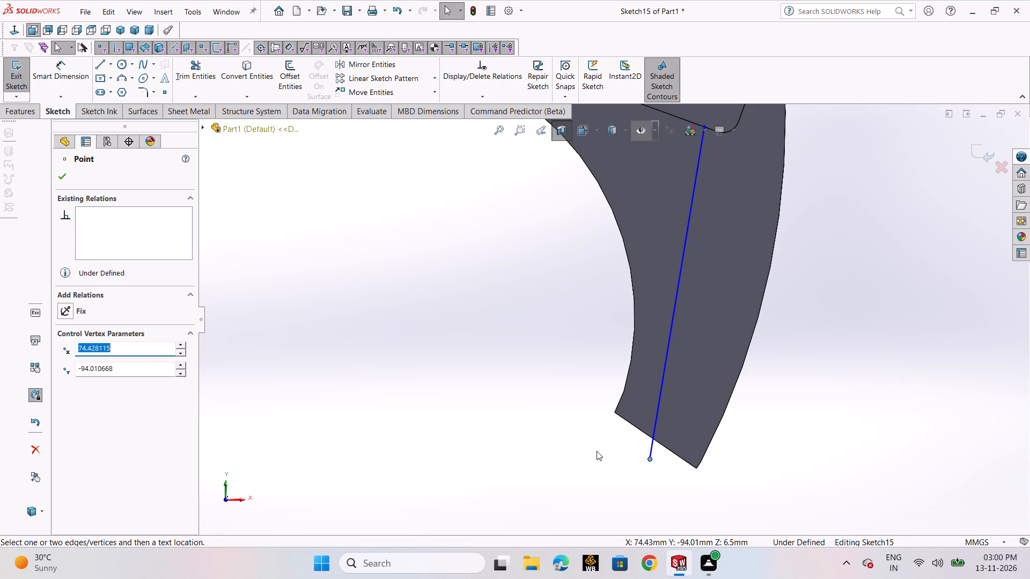
click(597, 451)
Dimension the path line 8 mm from the inner corner of the leg's lower end and exit the sketch.
click(73, 85)
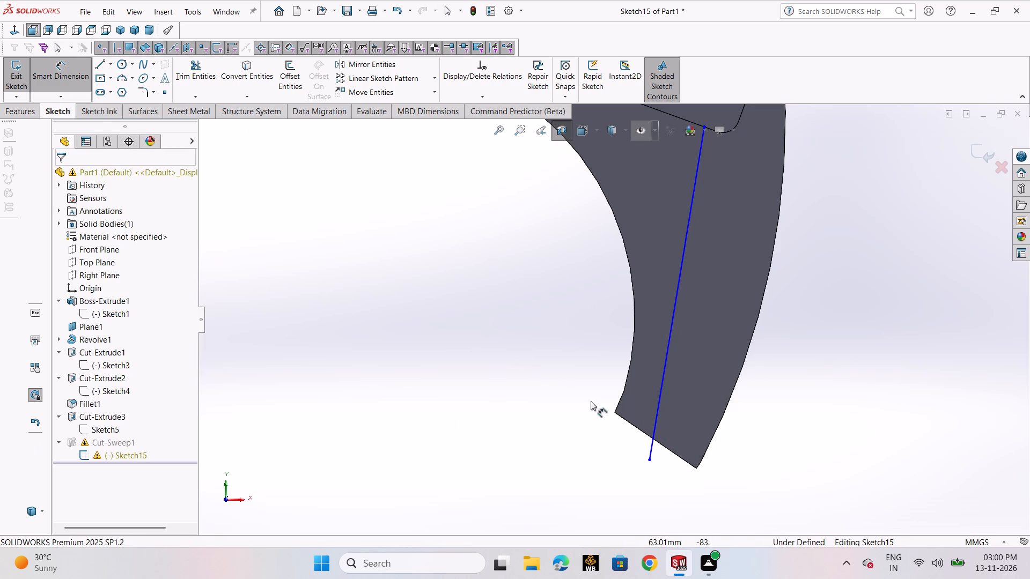
click(614, 412)
click(652, 450)
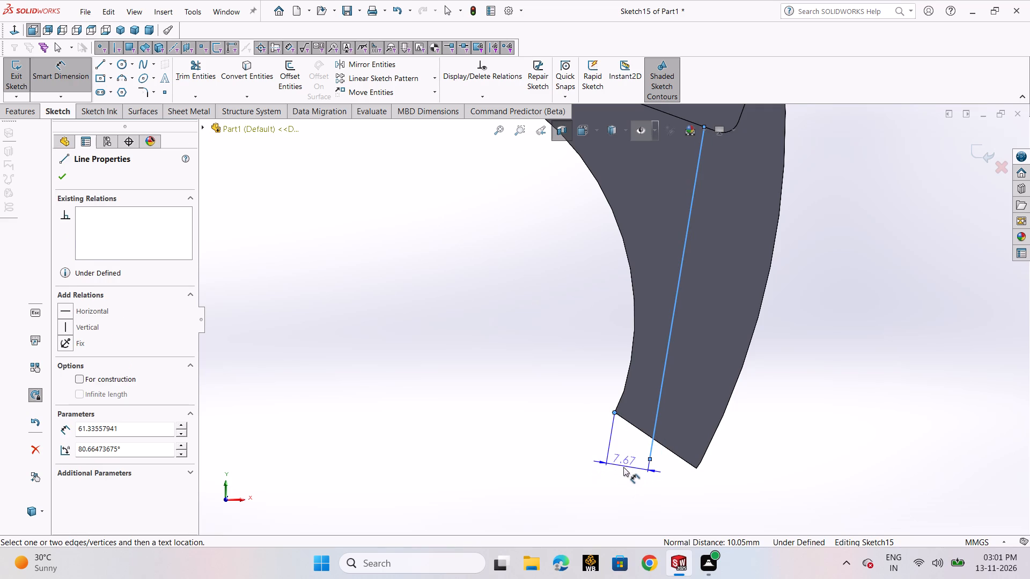
click(623, 467)
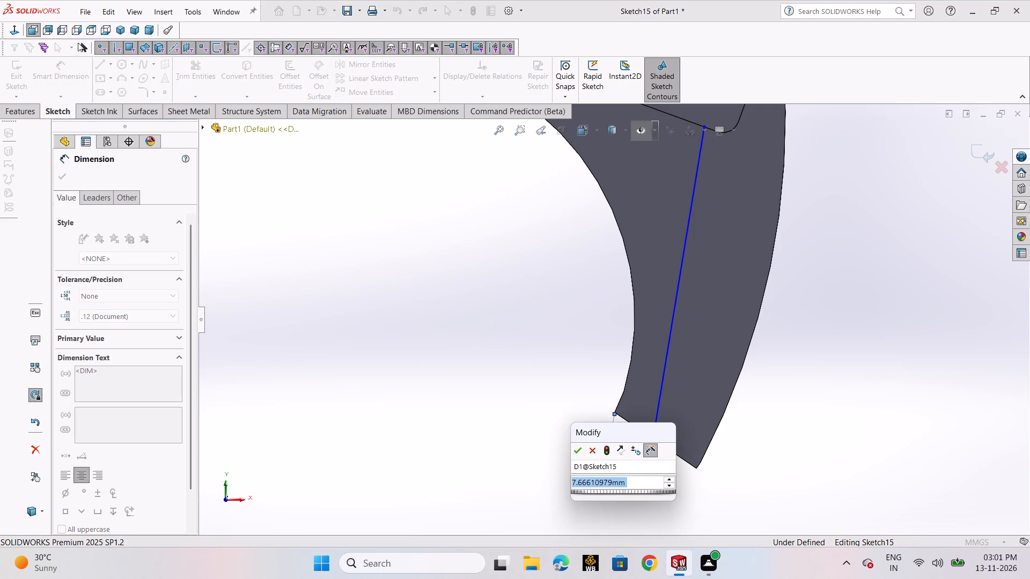
key(8)
key(Return)
scroll(723, 326, up, 2)
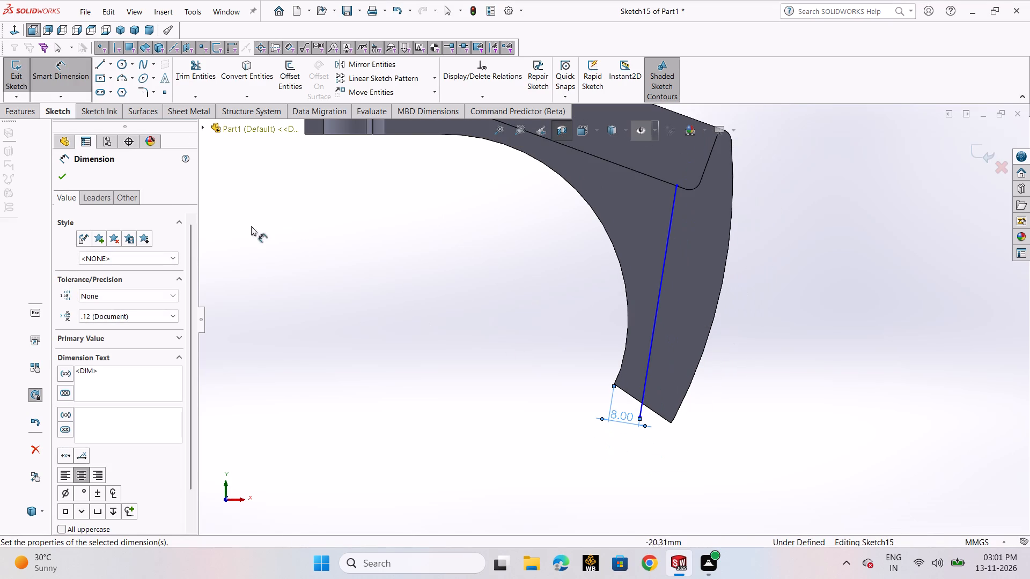
click(66, 182)
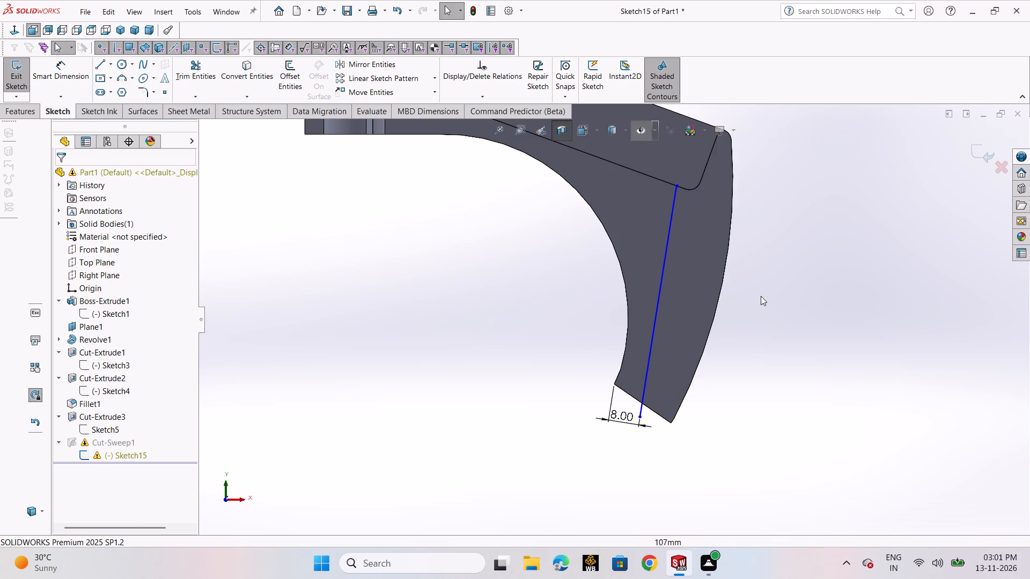
click(21, 78)
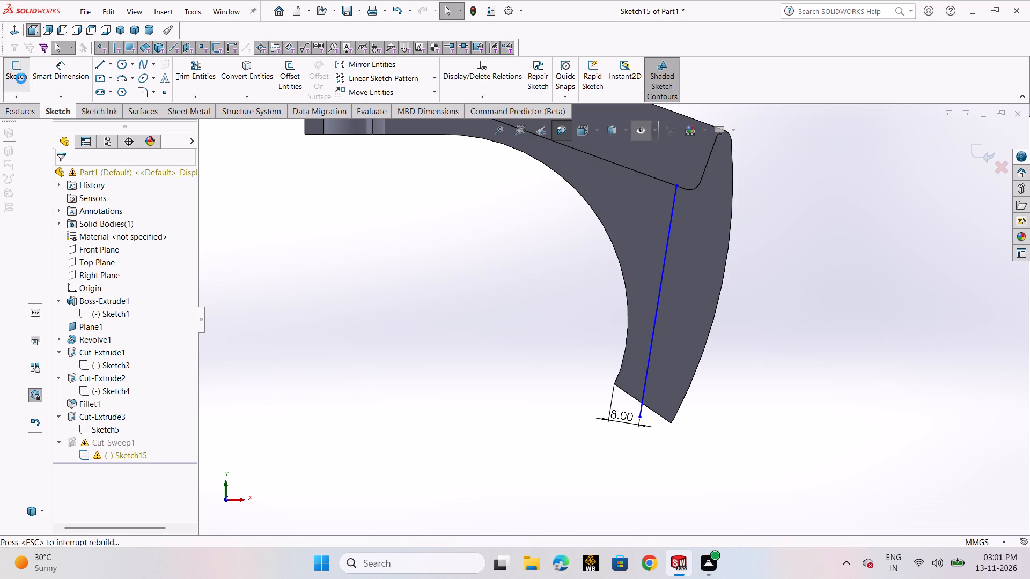
Turn off the section view of the part.
scroll(692, 231, down, 1)
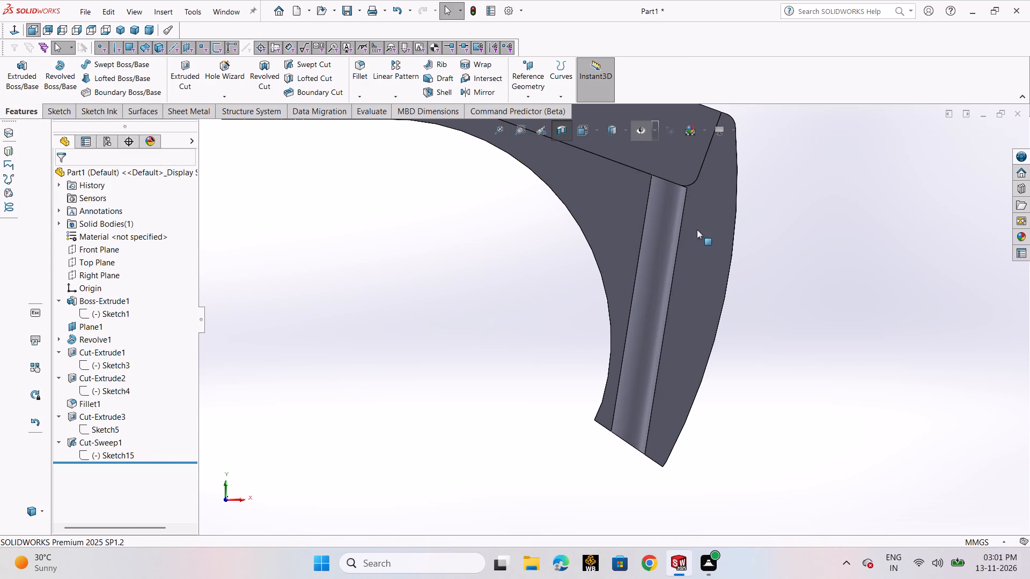
scroll(723, 224, up, 3)
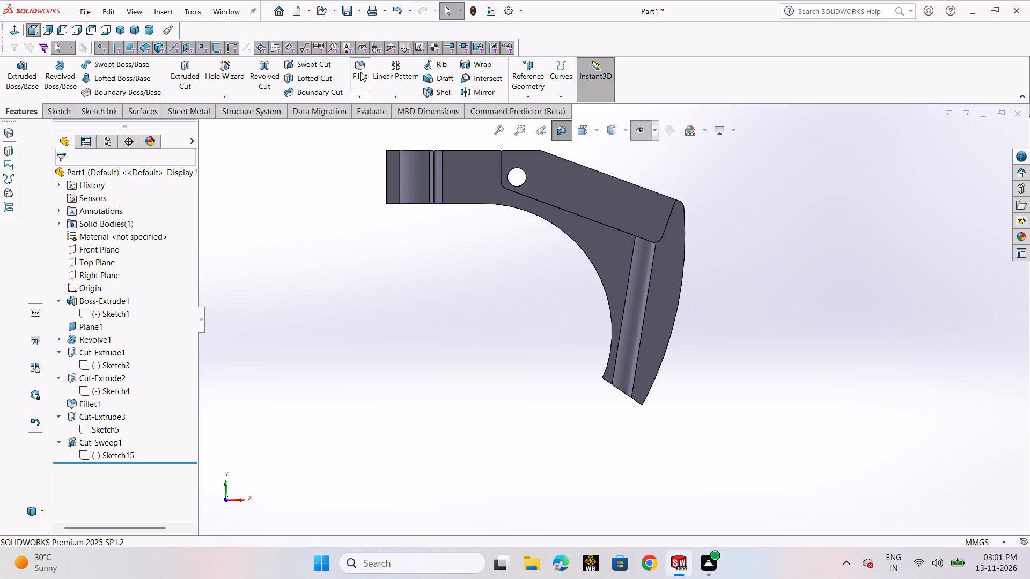
click(563, 134)
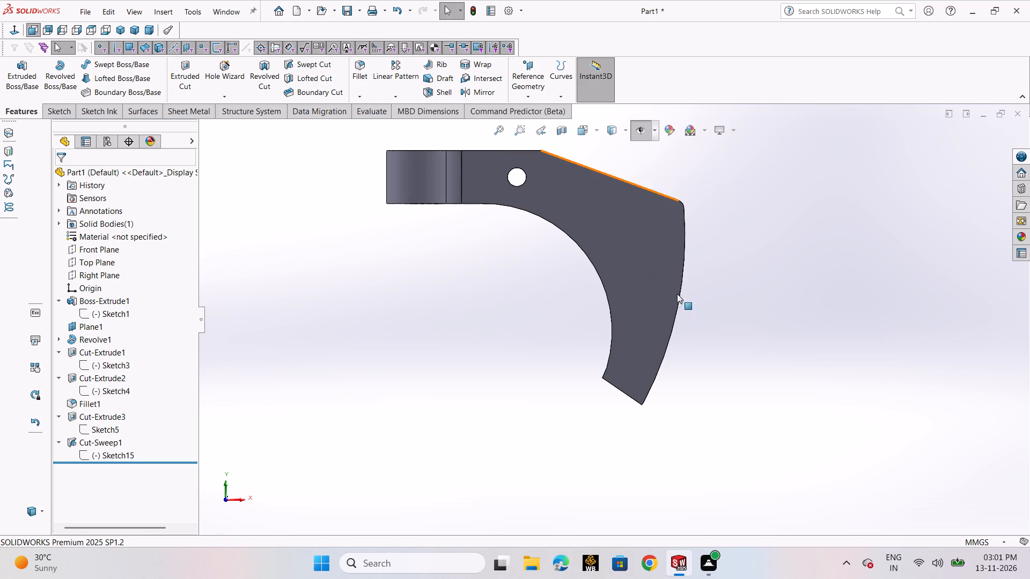
Fillet the inner and outer corner edges of the leg's lower end with a 3 mm radius.
middle_drag(731, 400, 734, 381)
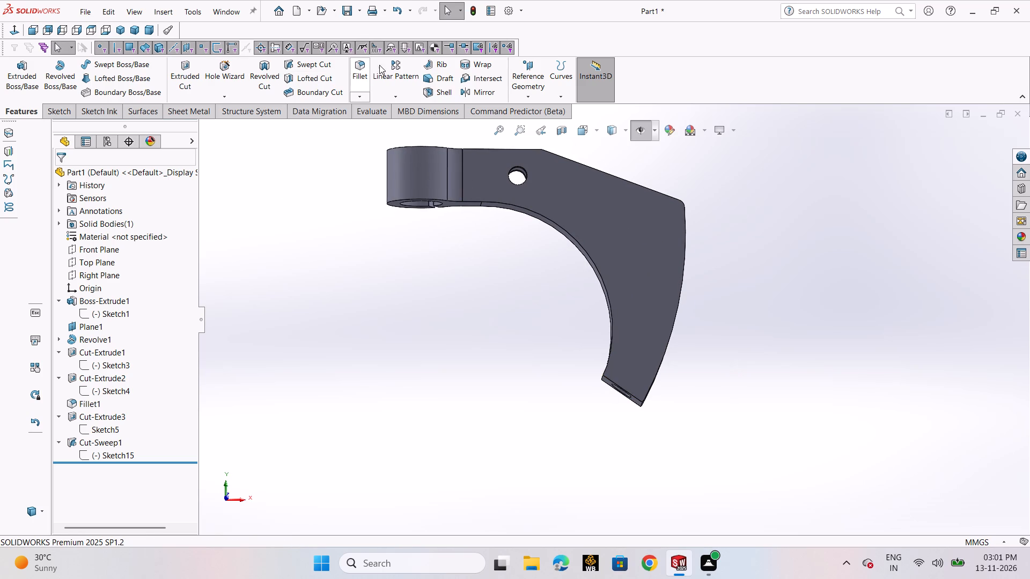
click(367, 71)
scroll(695, 376, down, 4)
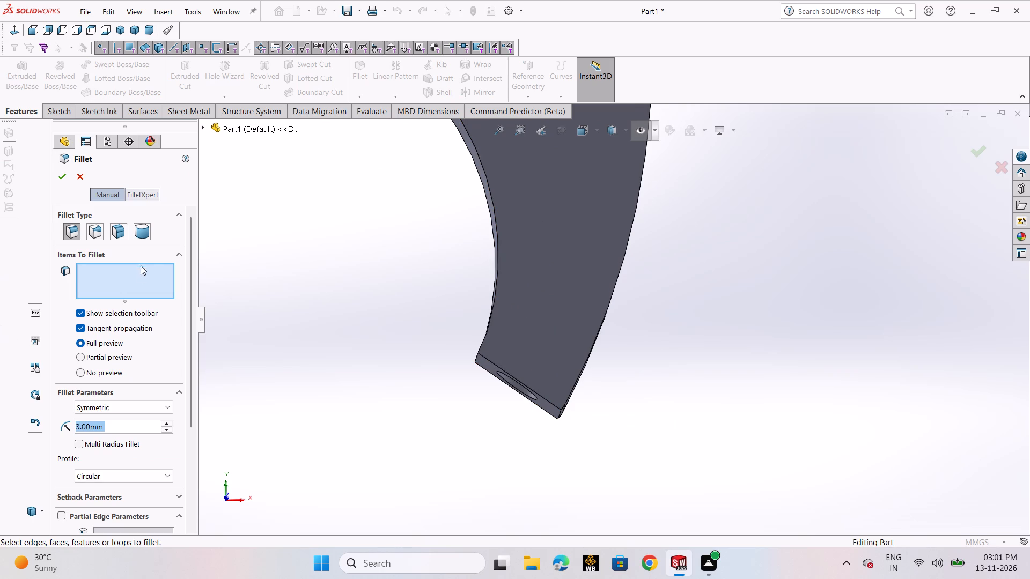
scroll(484, 426, down, 4)
scroll(494, 430, up, 1)
scroll(496, 429, down, 1)
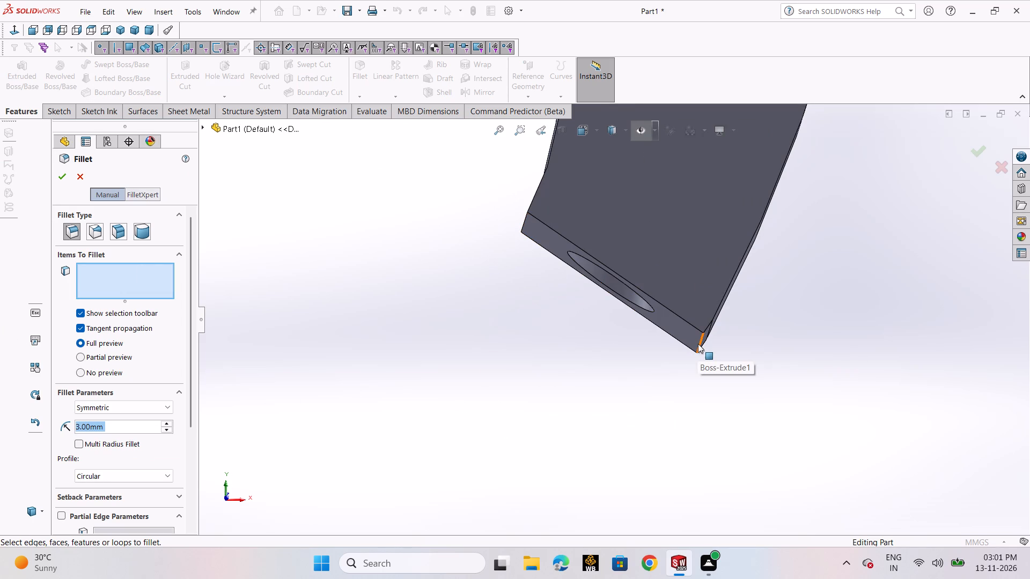
click(698, 344)
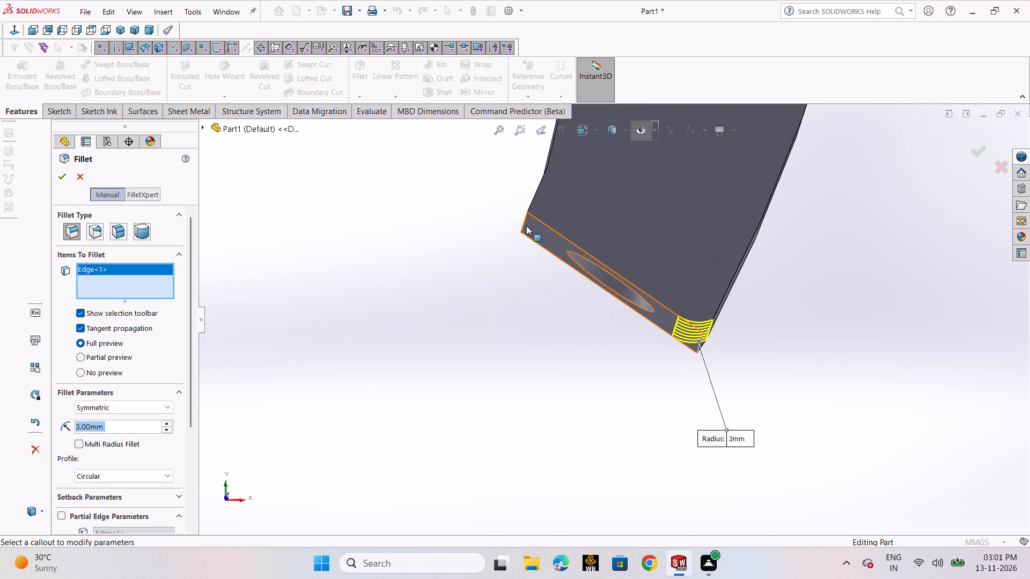
scroll(546, 266, down, 1)
middle_drag(546, 266, 579, 312)
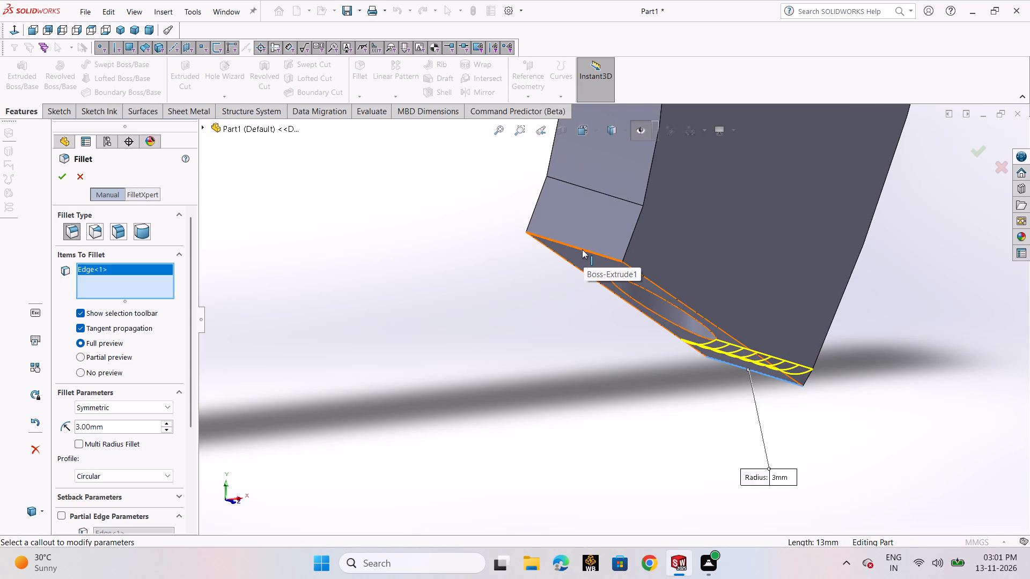
click(590, 251)
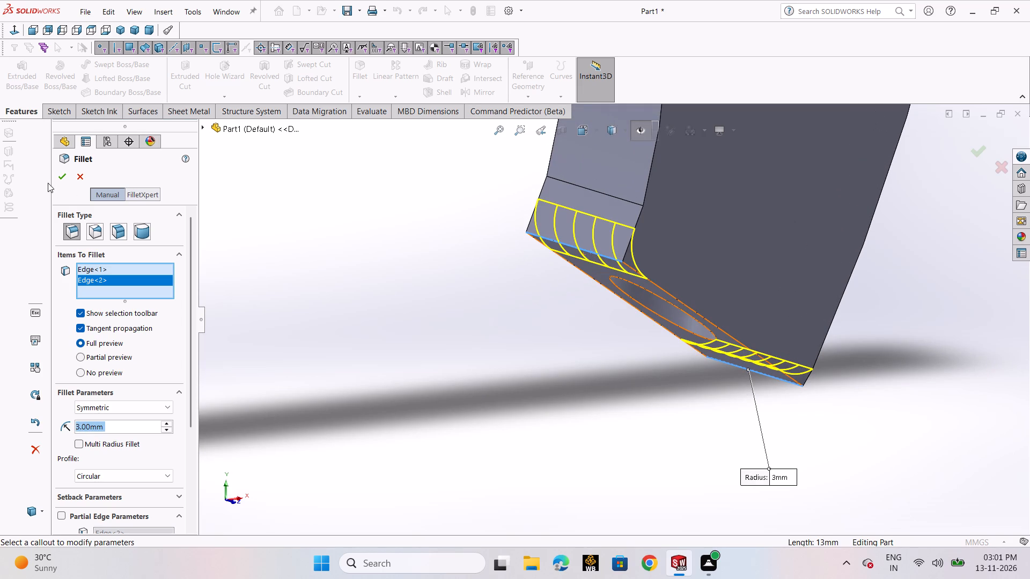
click(57, 179)
click(397, 283)
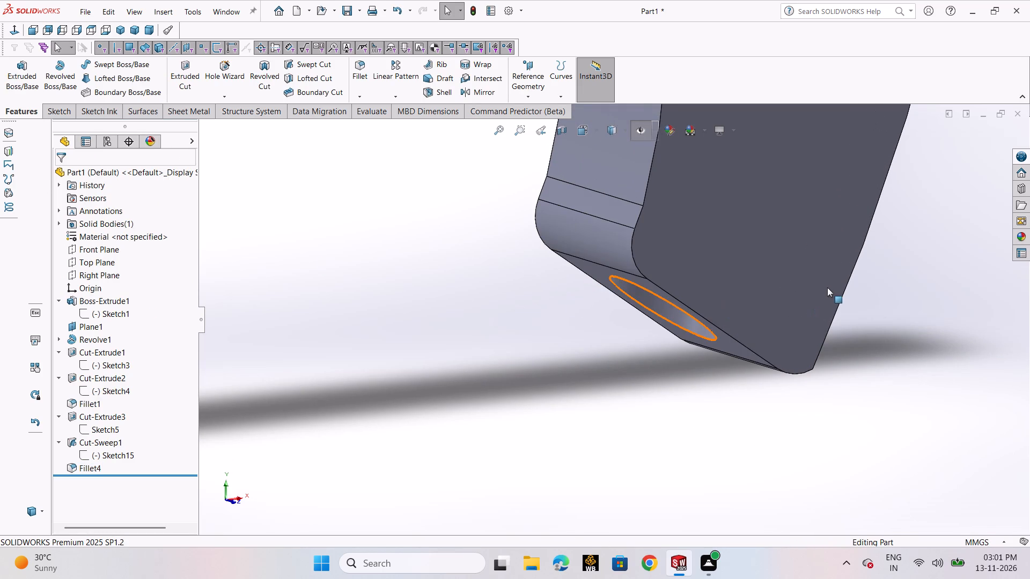
Open Sketch1 under Boss-Extrude1 and move the end line's outer endpoint up the R135 arc to about X 85.4, Y -91.1 mm.
key(ctrl+7)
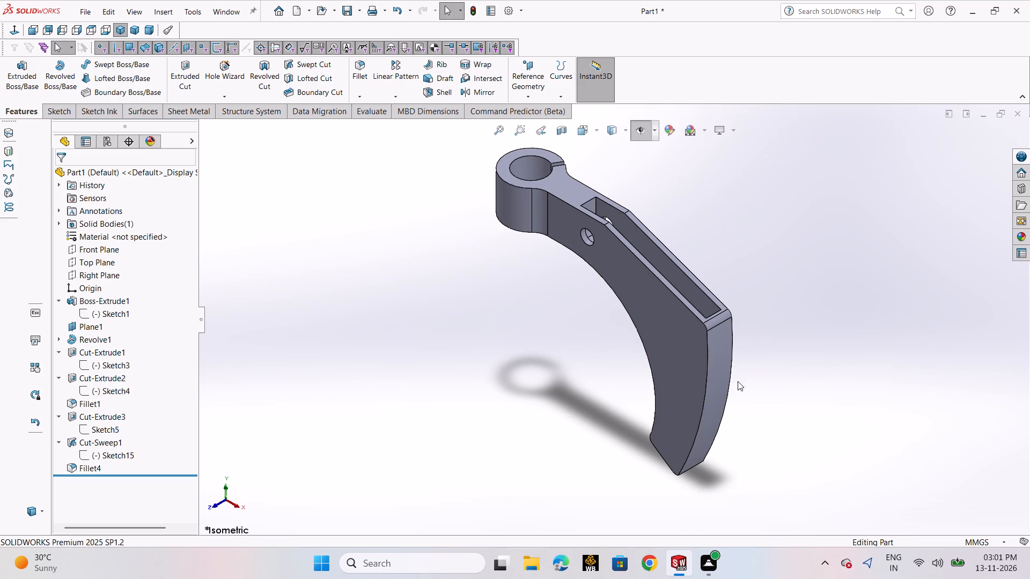
middle_drag(771, 425, 792, 393)
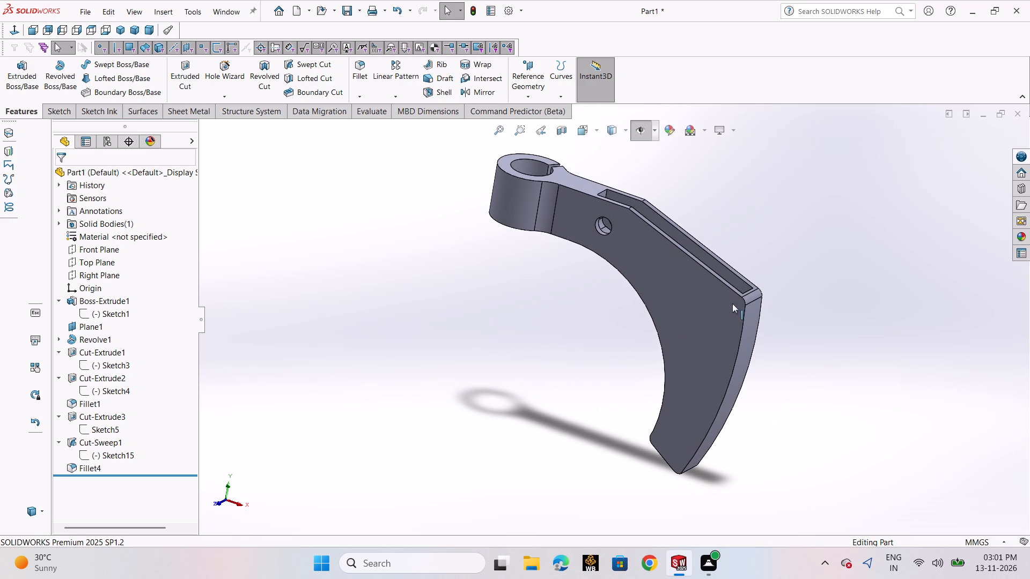
click(595, 129)
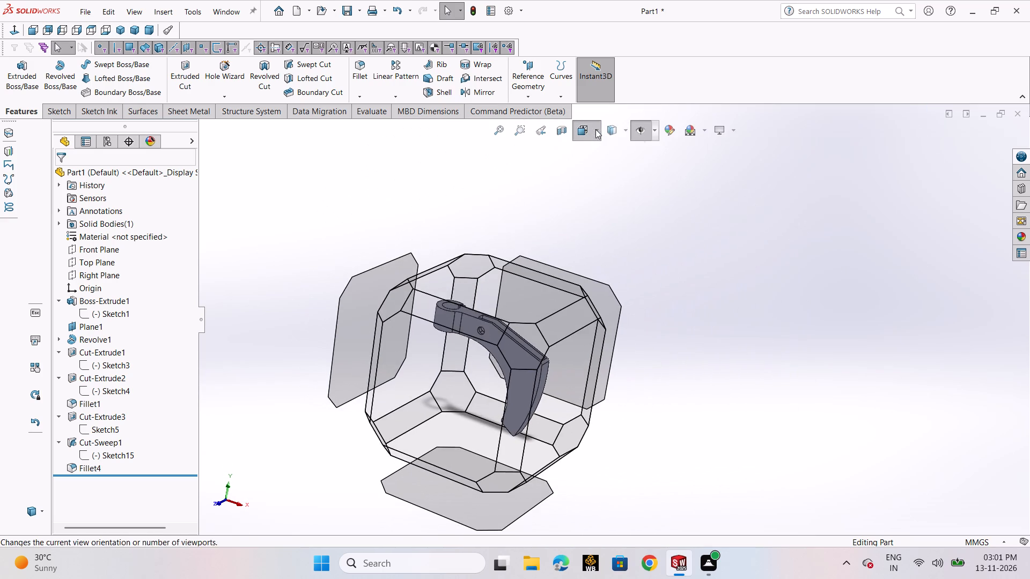
click(465, 361)
scroll(567, 324, up, 1)
scroll(567, 324, down, 1)
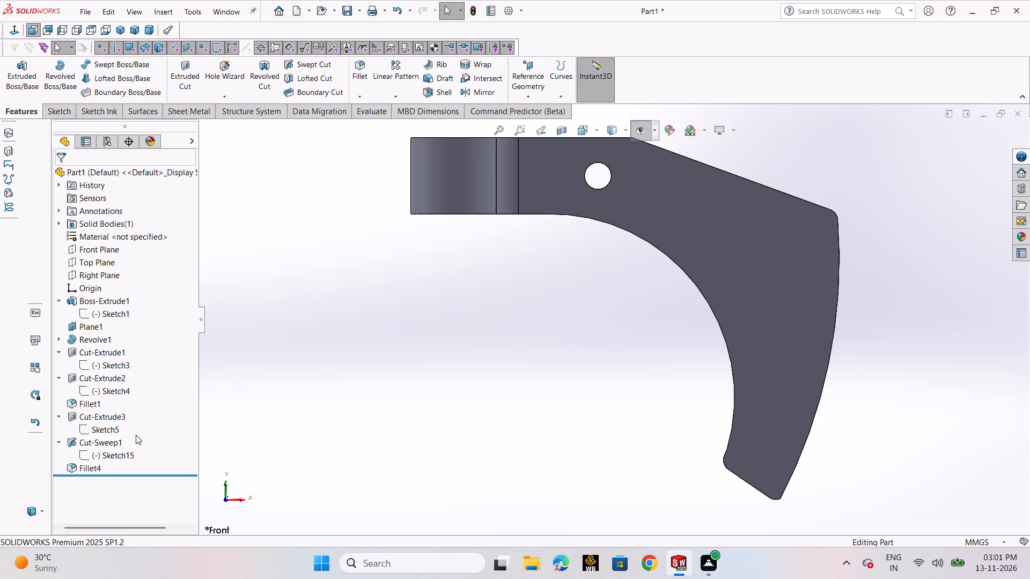
click(106, 314)
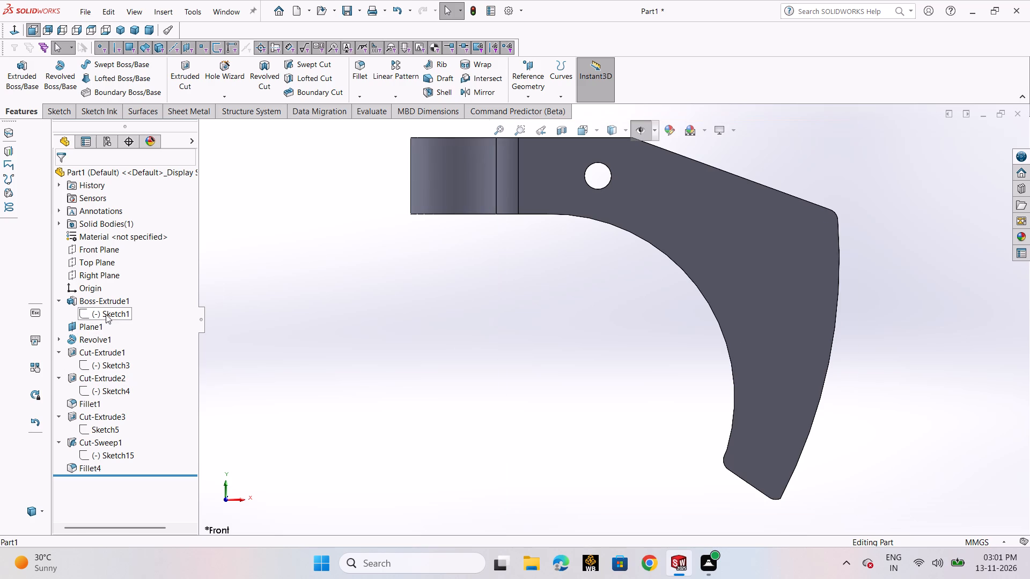
click(126, 274)
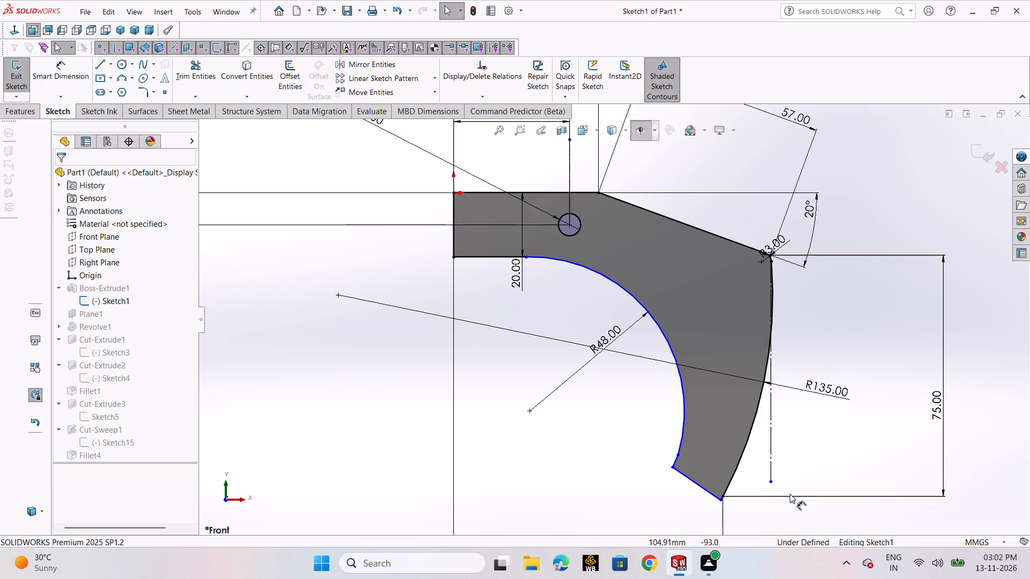
scroll(731, 501, down, 3)
drag(690, 467, 701, 449)
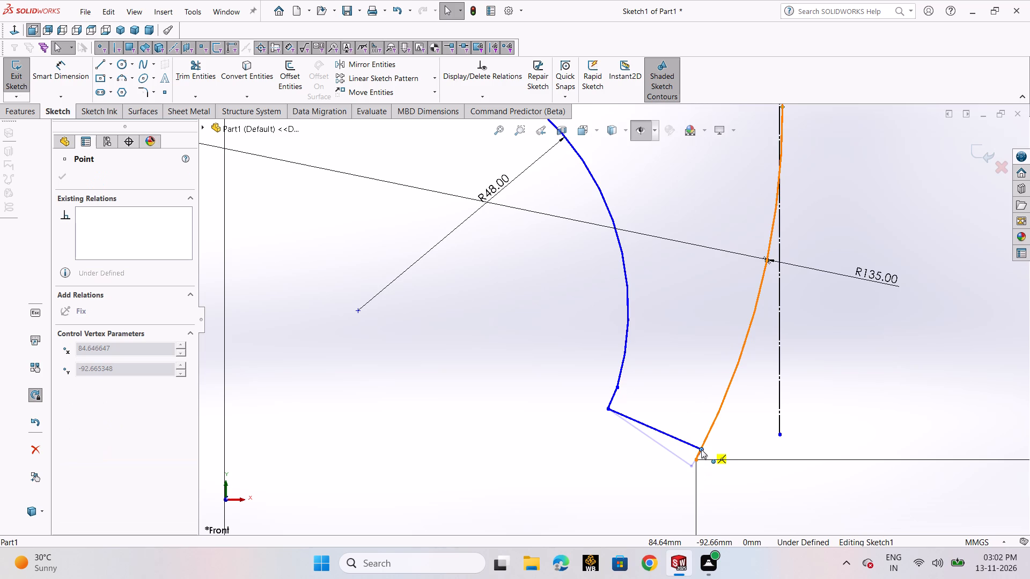
drag(701, 449, 704, 440)
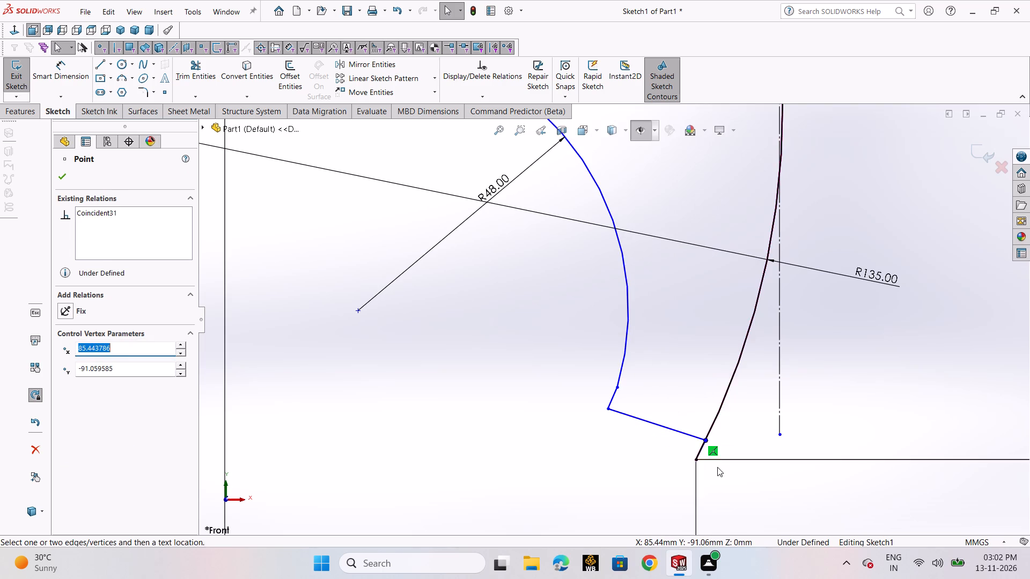
click(717, 467)
Trim away the leftover piece of the R135 arc below the leg's end line.
click(201, 79)
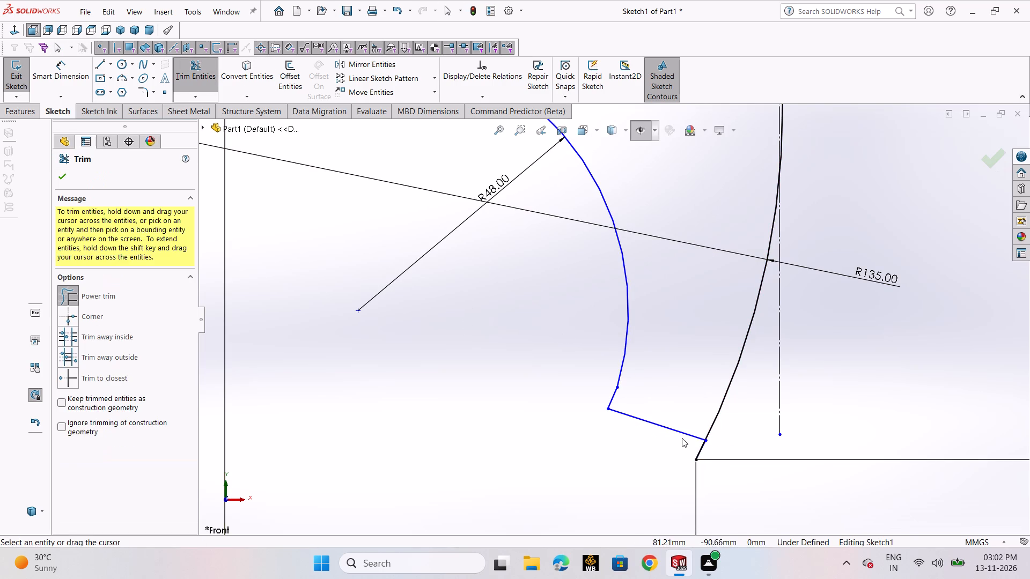
drag(682, 441, 703, 455)
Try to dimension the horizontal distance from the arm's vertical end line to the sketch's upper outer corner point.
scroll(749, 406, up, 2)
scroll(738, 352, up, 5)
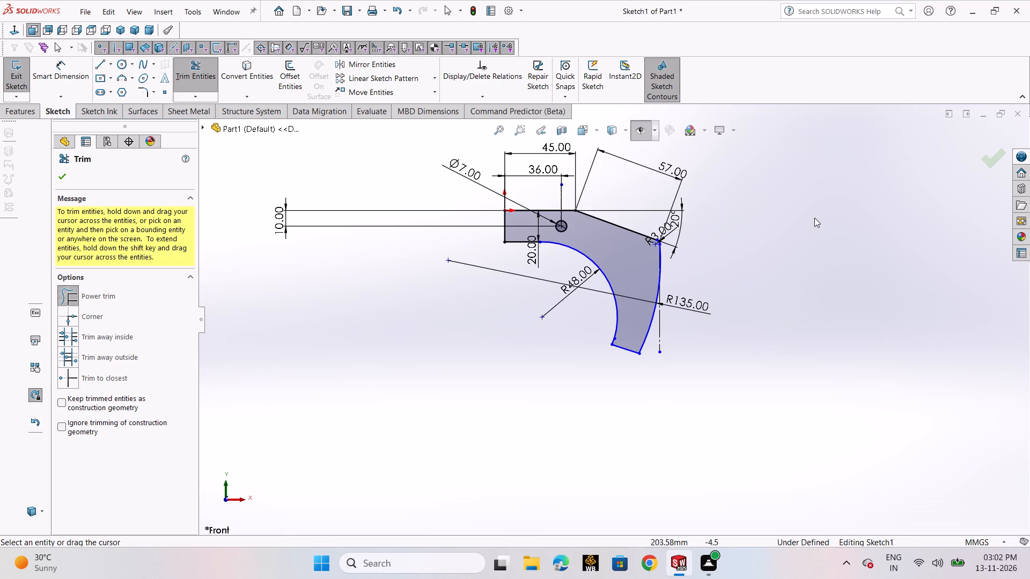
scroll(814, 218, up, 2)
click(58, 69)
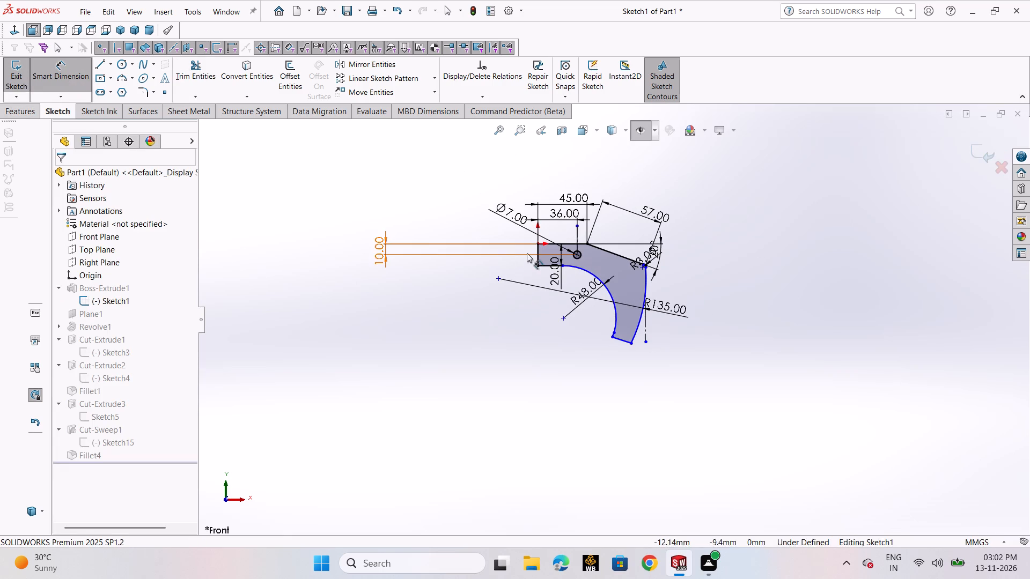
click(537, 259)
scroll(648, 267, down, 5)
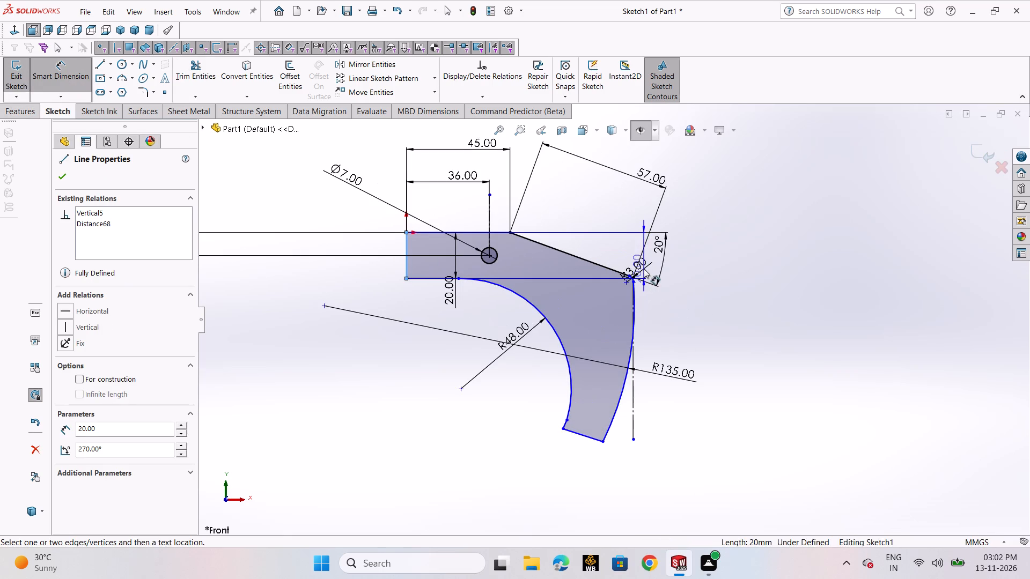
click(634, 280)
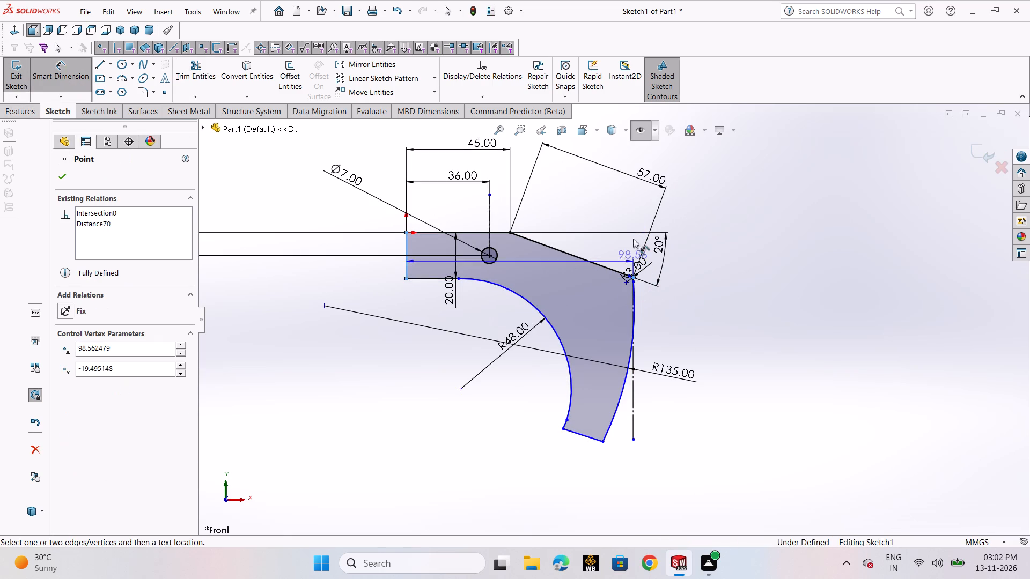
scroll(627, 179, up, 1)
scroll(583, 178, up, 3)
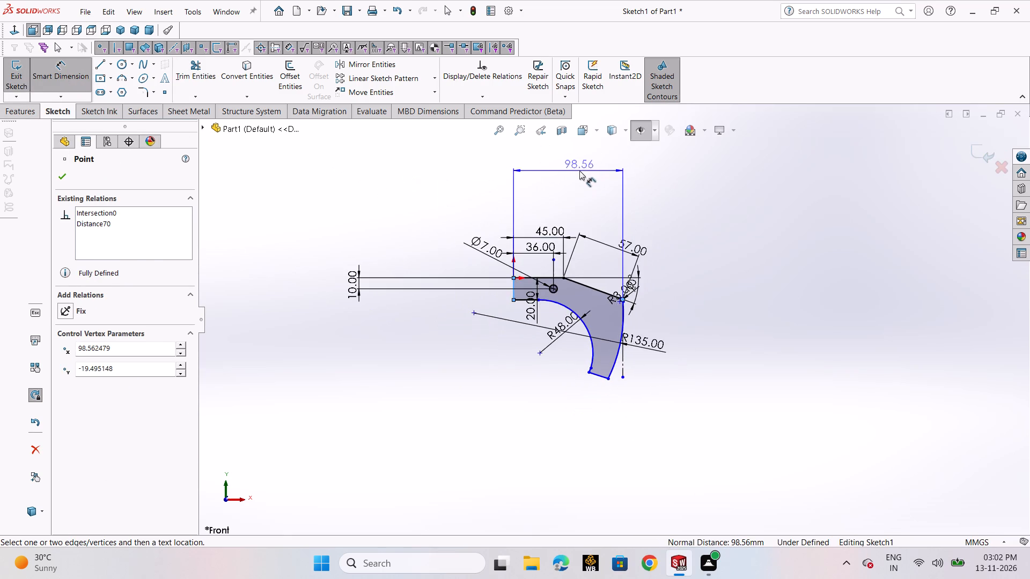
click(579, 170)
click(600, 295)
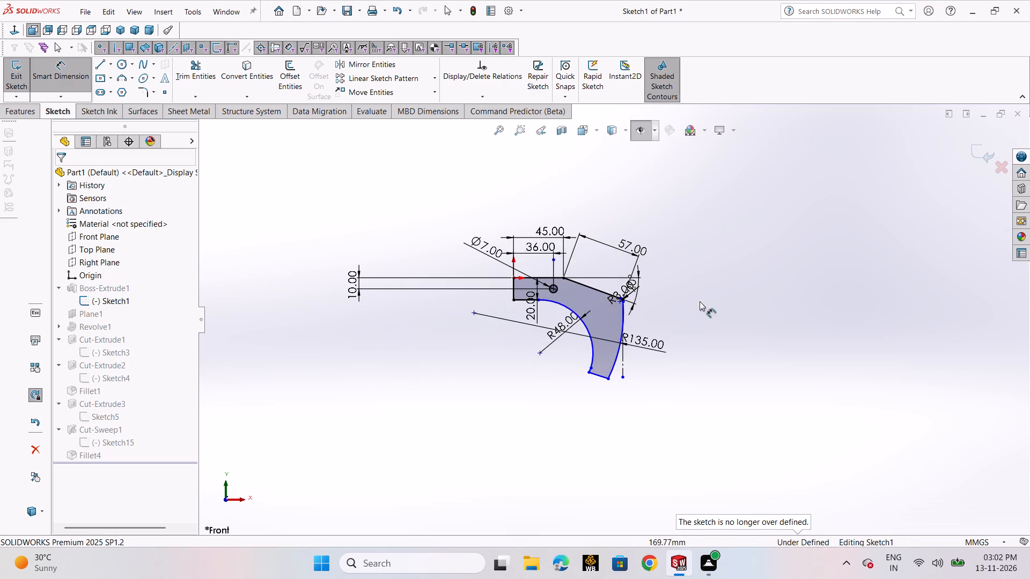
Exit Sketch1 to rebuild the part and dismiss the rebuild report.
scroll(628, 389, down, 2)
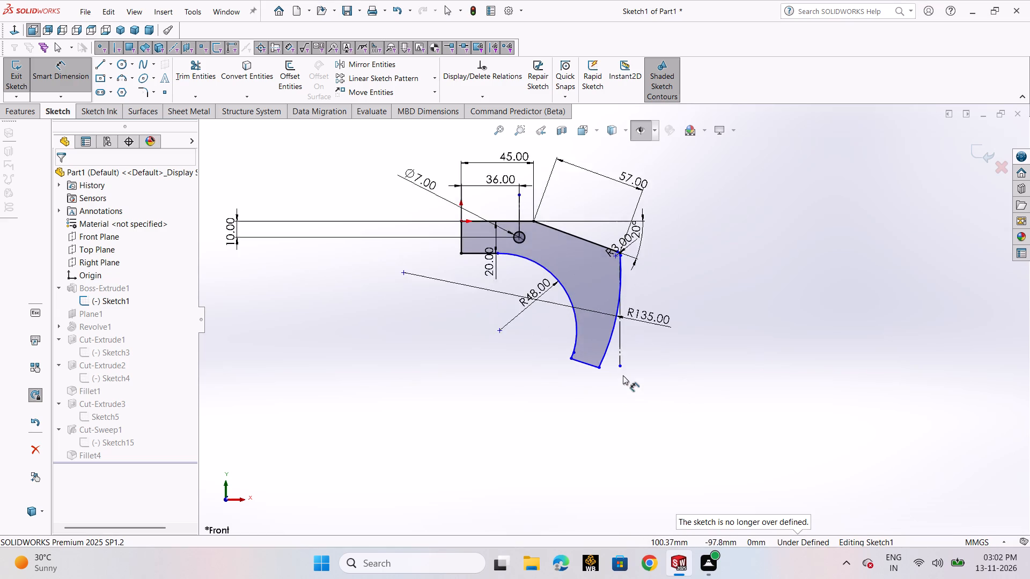
scroll(623, 375, down, 1)
scroll(754, 278, up, 1)
scroll(607, 345, up, 2)
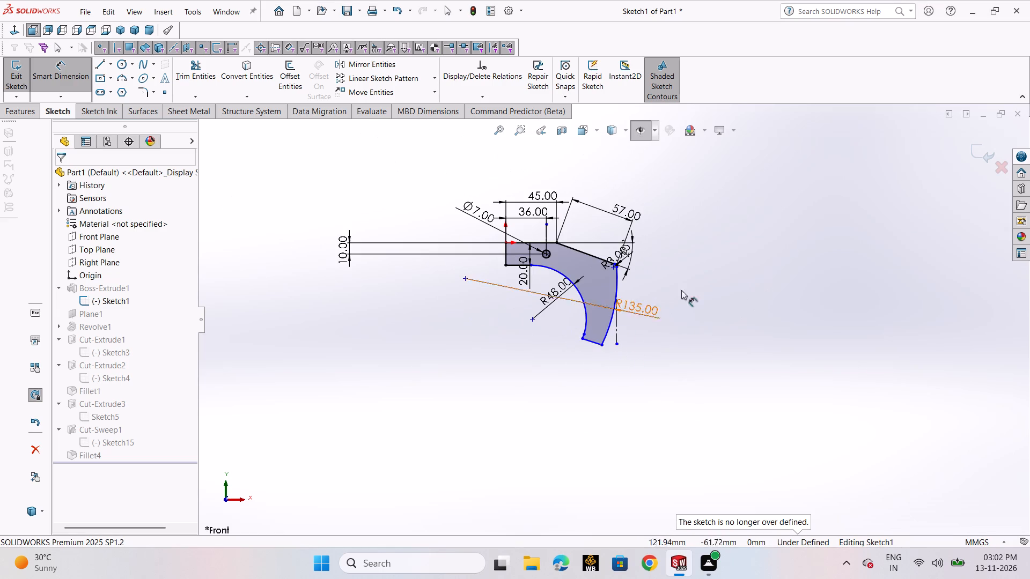
click(975, 153)
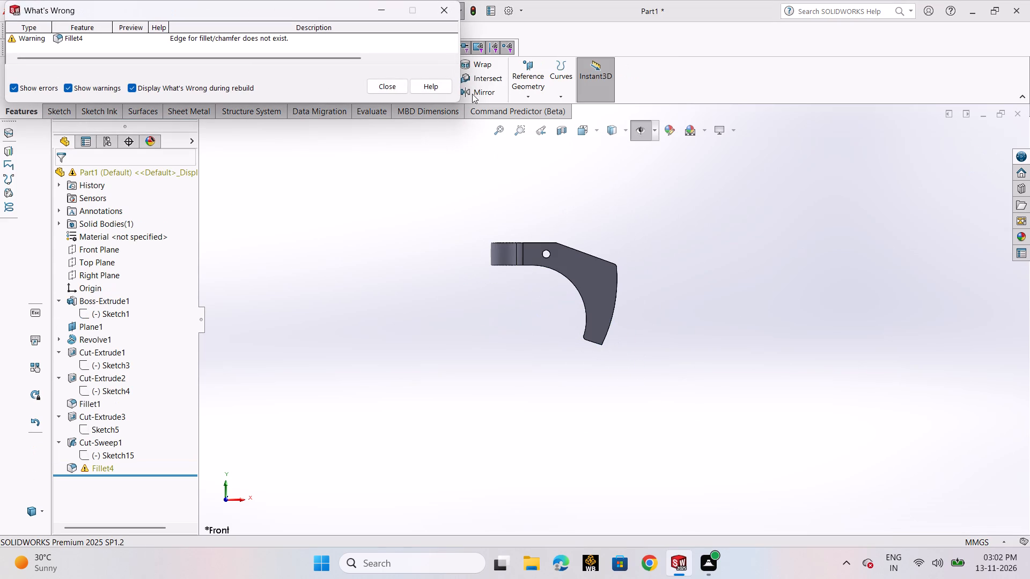
click(392, 83)
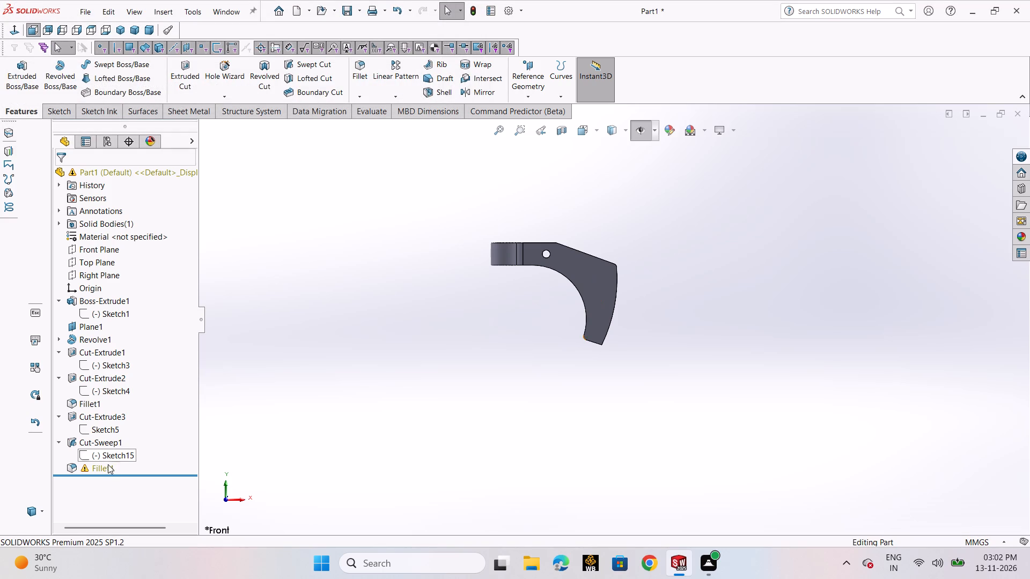
Edit Fillet4, replacing its missing edge with the leg end's new outer corner edge at 3 mm radius.
click(106, 466)
click(93, 469)
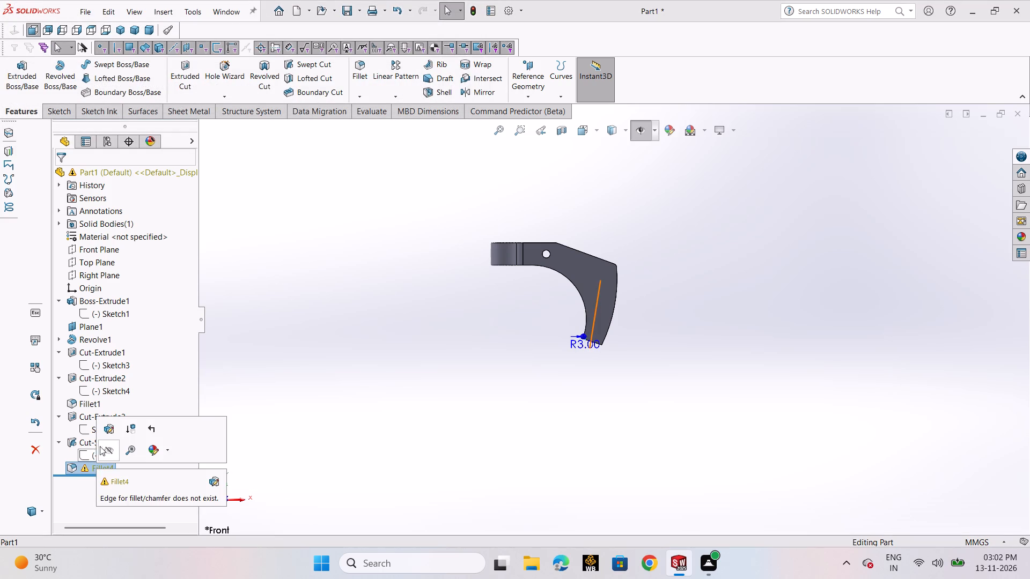
click(109, 432)
scroll(617, 324, down, 4)
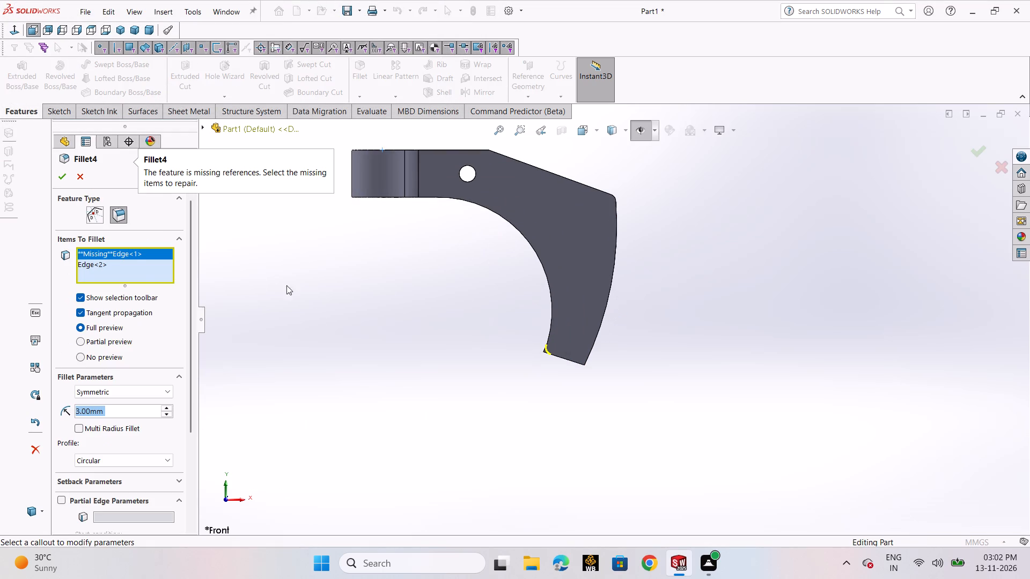
right_click(130, 254)
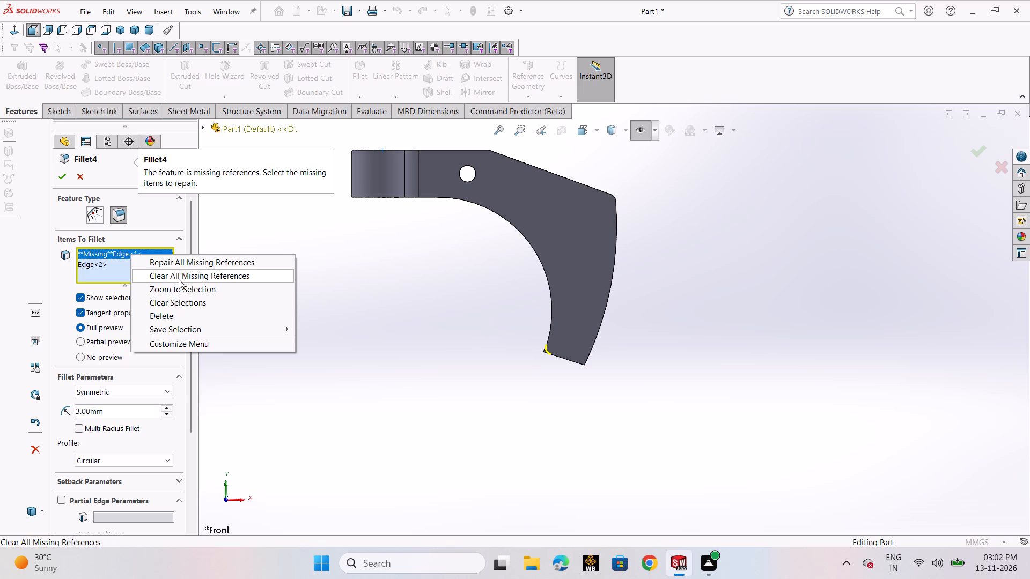
click(189, 314)
scroll(571, 370, down, 4)
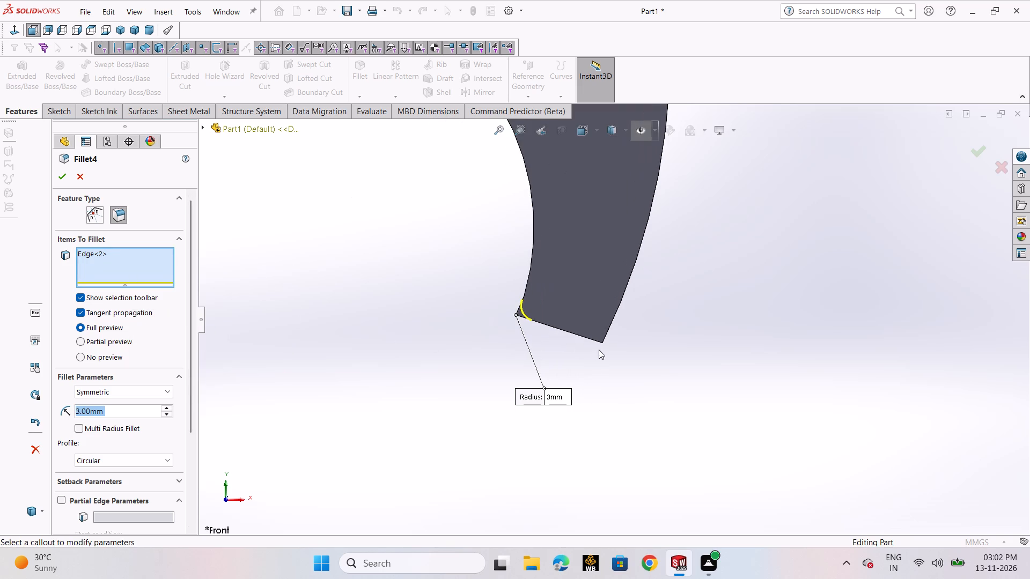
scroll(606, 343, down, 4)
middle_drag(617, 343, 605, 342)
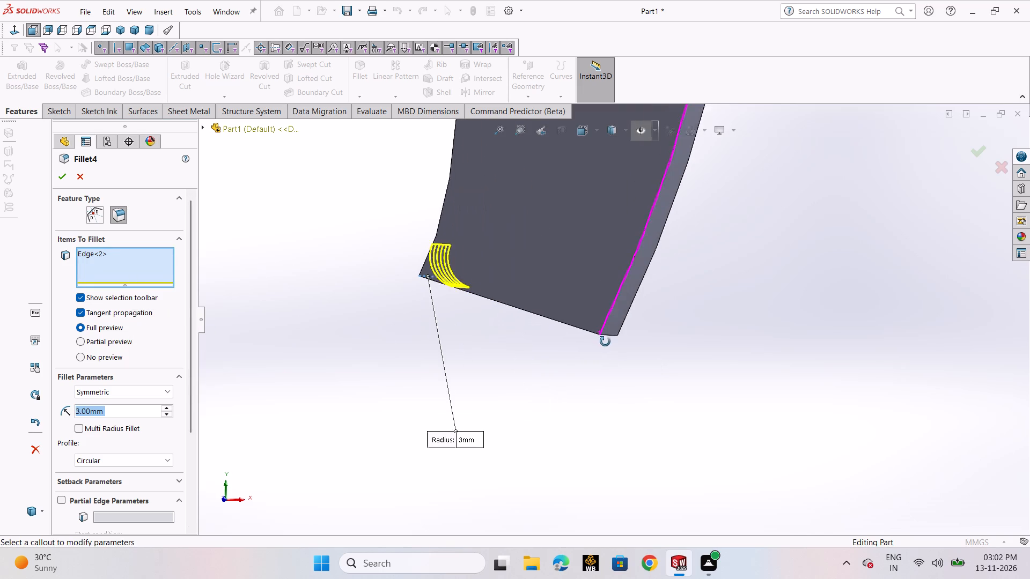
middle_drag(605, 342, 595, 340)
click(615, 335)
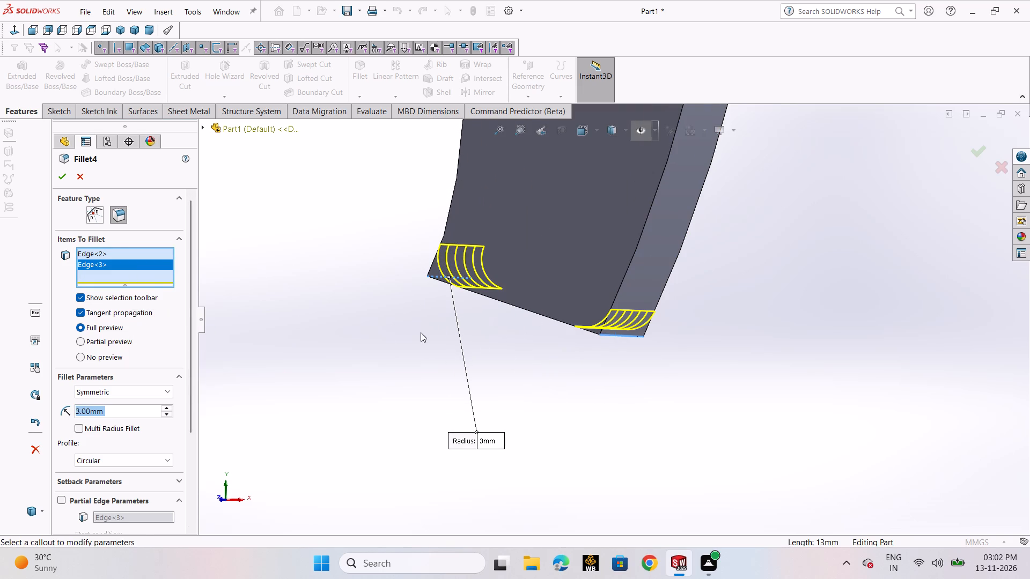
click(65, 182)
click(612, 377)
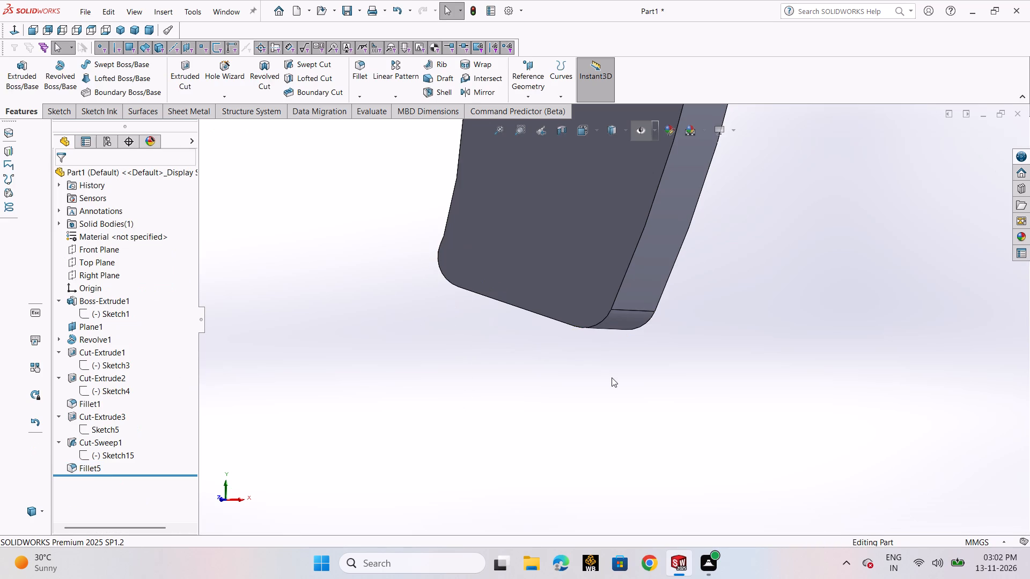
Inspect the bore through the arm and leg in a planar section view at Plane1, then cancel the section.
scroll(623, 320, up, 11)
middle_drag(671, 306, 692, 286)
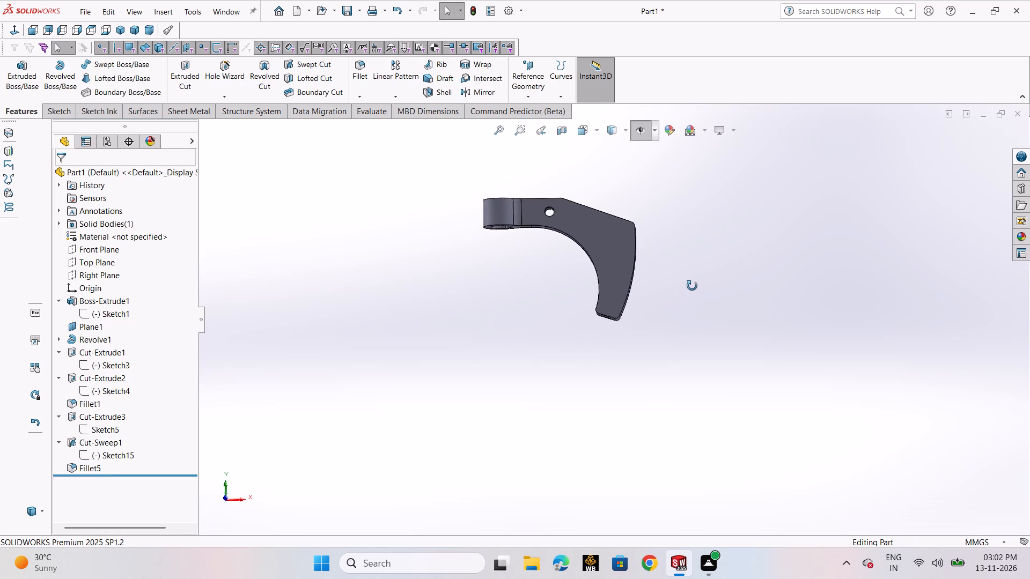
middle_drag(692, 286, 693, 289)
click(557, 133)
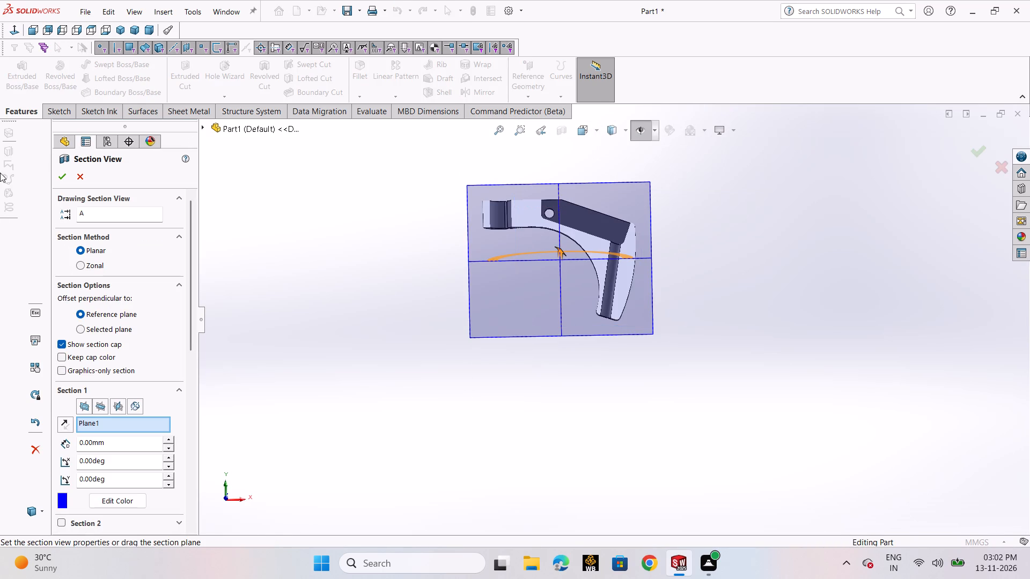
click(75, 177)
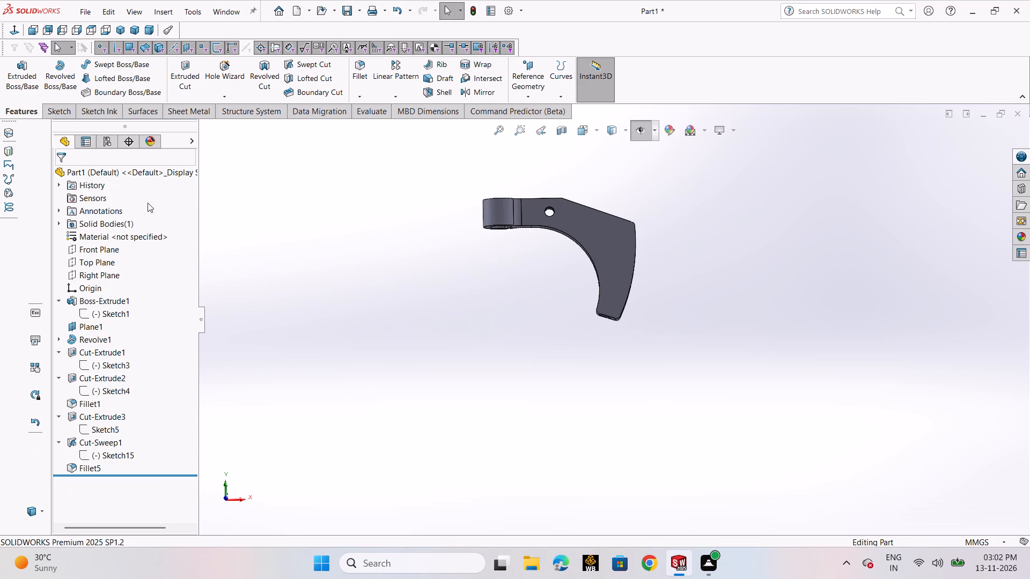
Display the whole part shaded without edges in the front view.
click(622, 136)
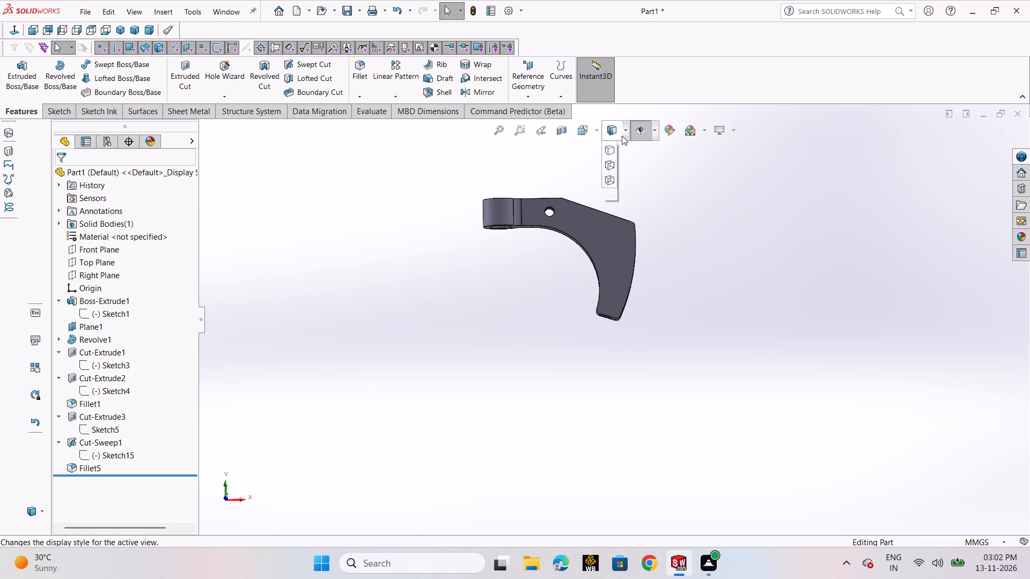
click(609, 159)
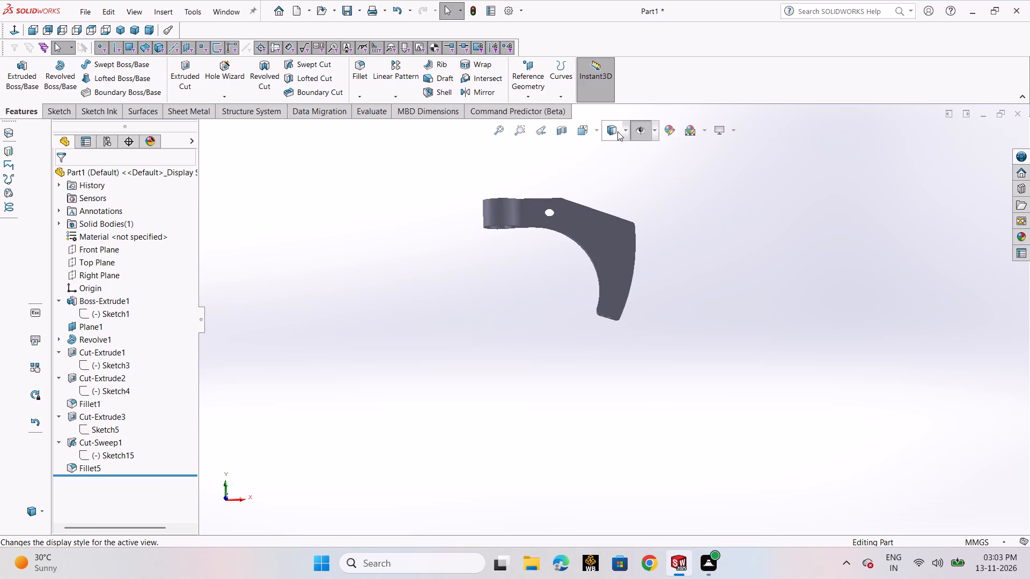
click(595, 131)
click(504, 361)
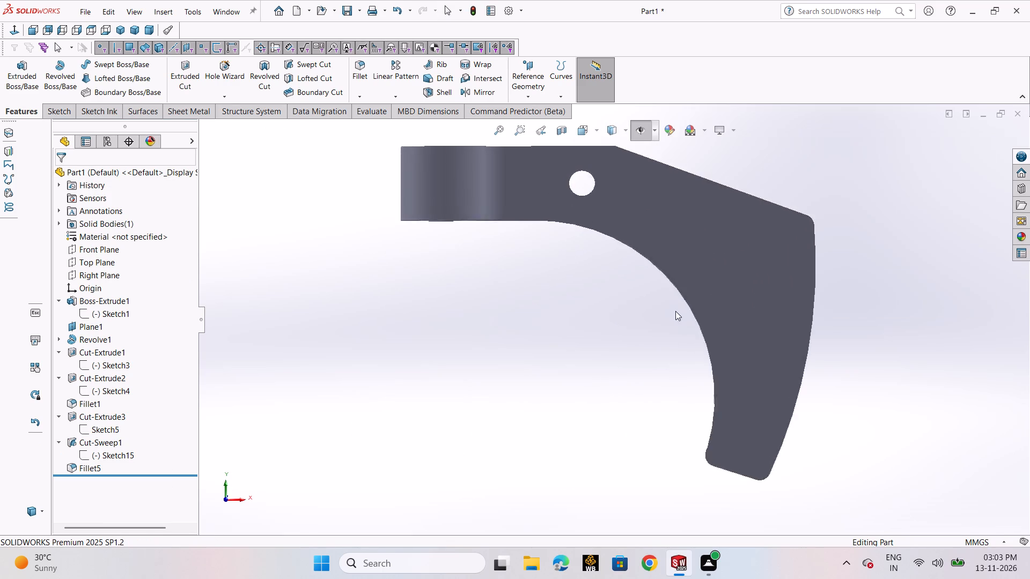
scroll(717, 279, up, 3)
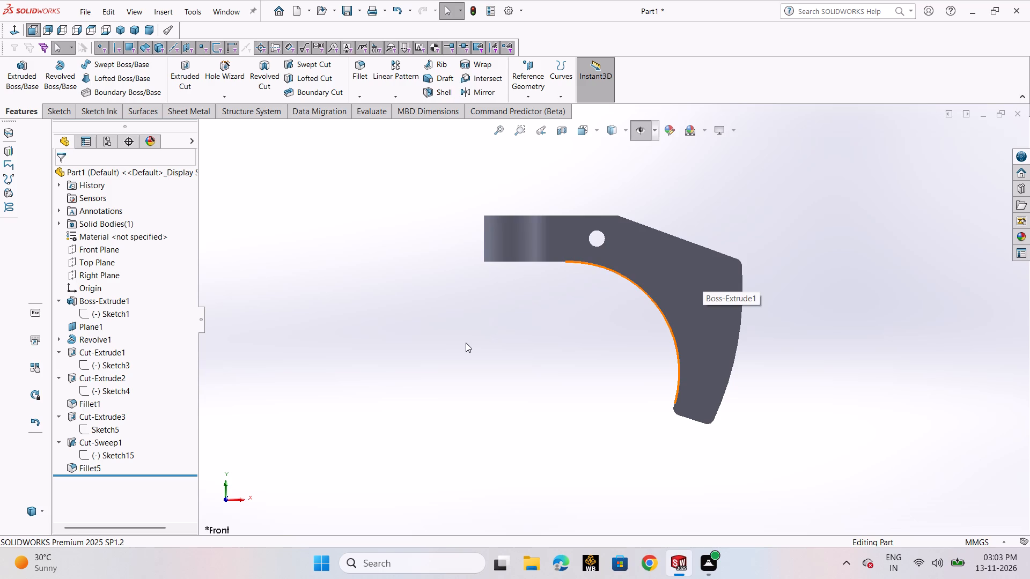
Start saving the part in the inetenship folder and clear the default file name.
key(ctrl+s)
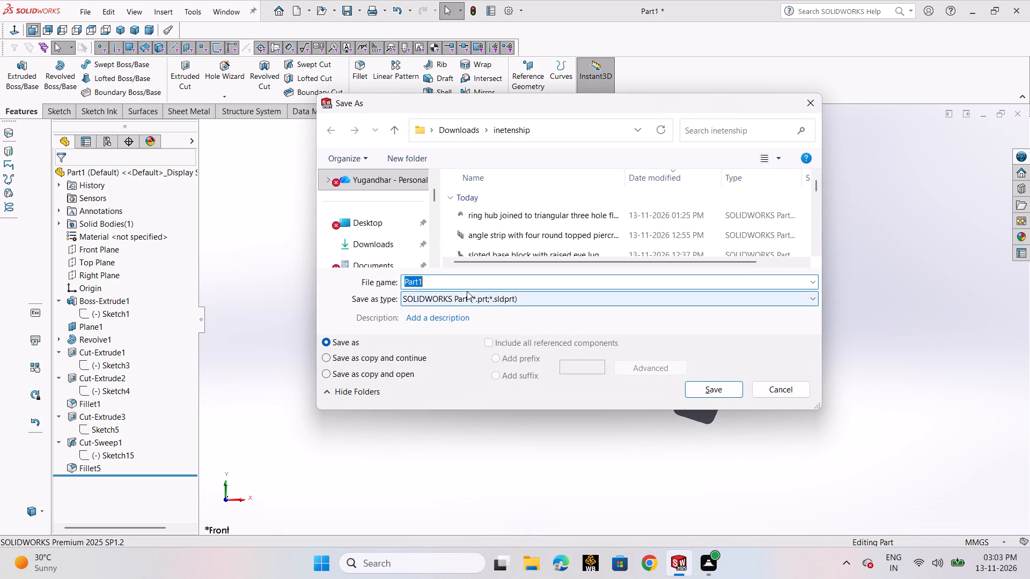
key(BackSpace)
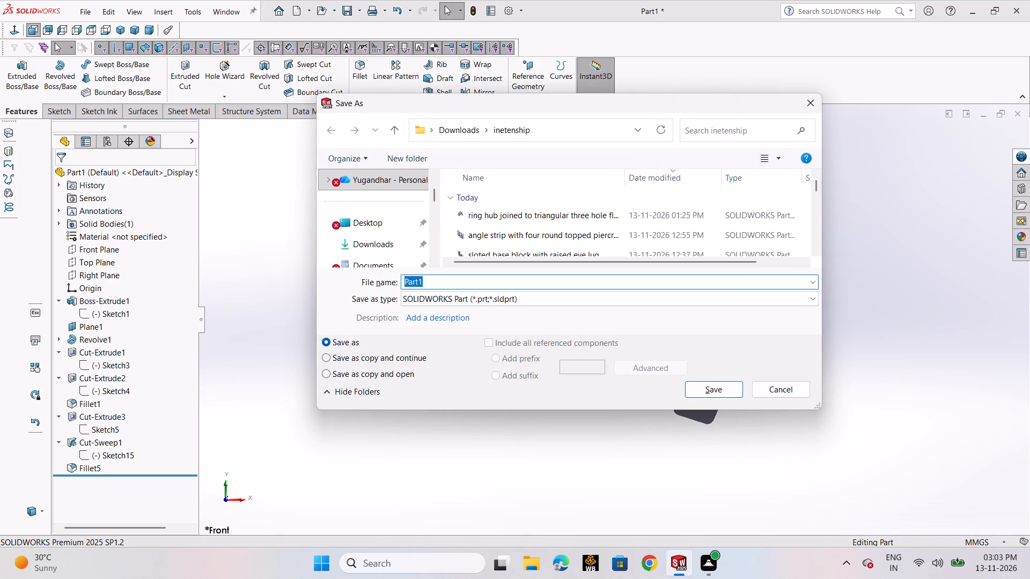
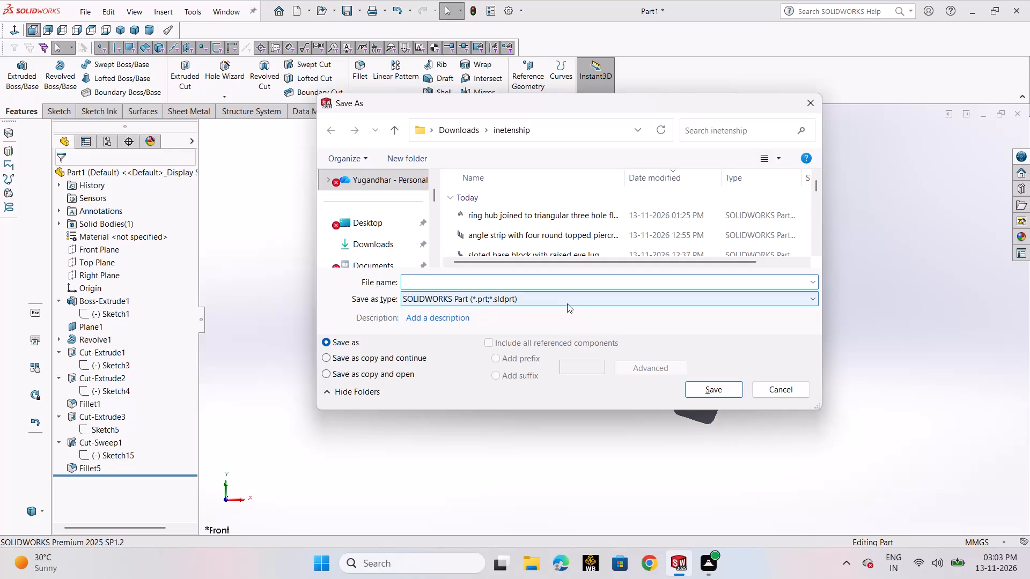
Name the part file "curved claw arm with keyed ring hub" and save it as a SOLIDWORKS Part in the inetenship folder.
key(c)
text(urved)
key(space)
text(claw)
key(space)
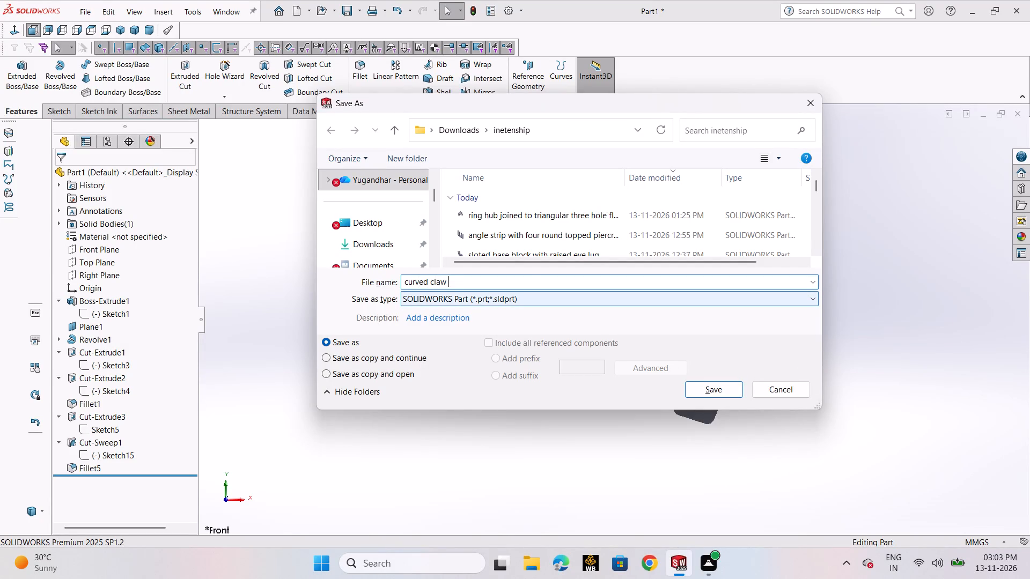
text(arm)
key(space)
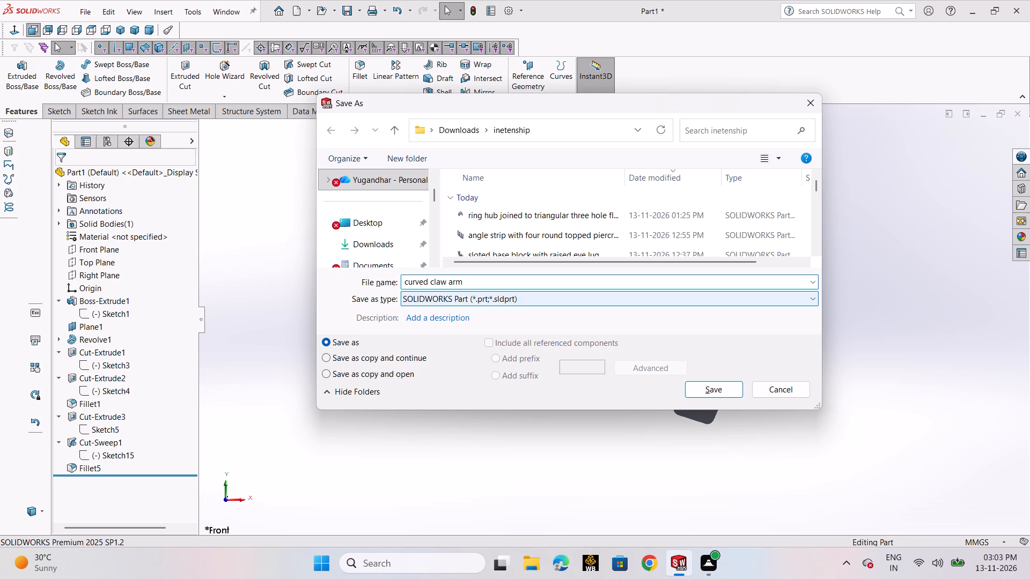
text(with keu)
key(BackSpace)
text(yee)
key(BackSpace)
text(d ring hub)
key(Return)
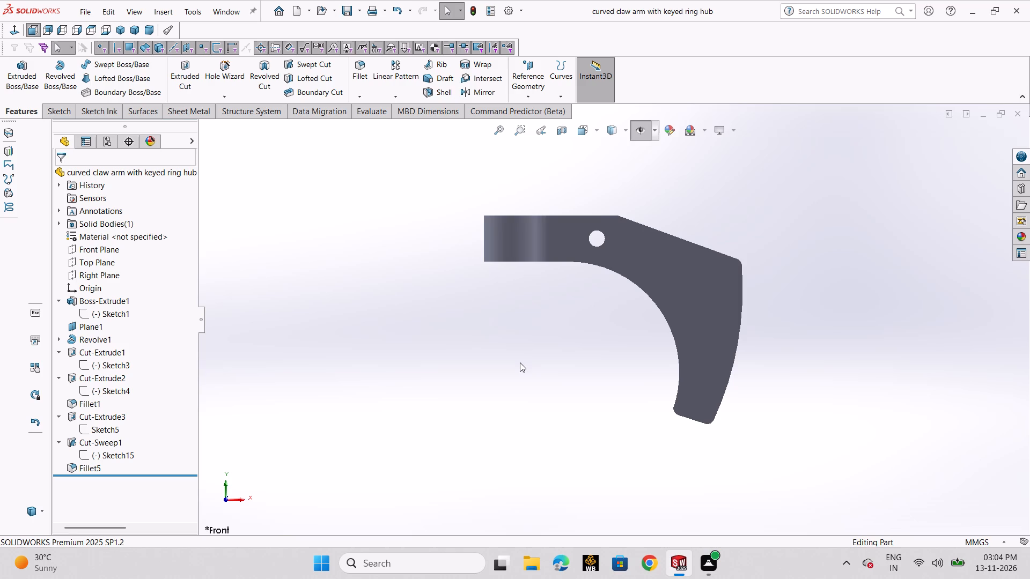
Save a copy of the part as an Adobe PDF in the inetenship folder under the same file name.
click(84, 12)
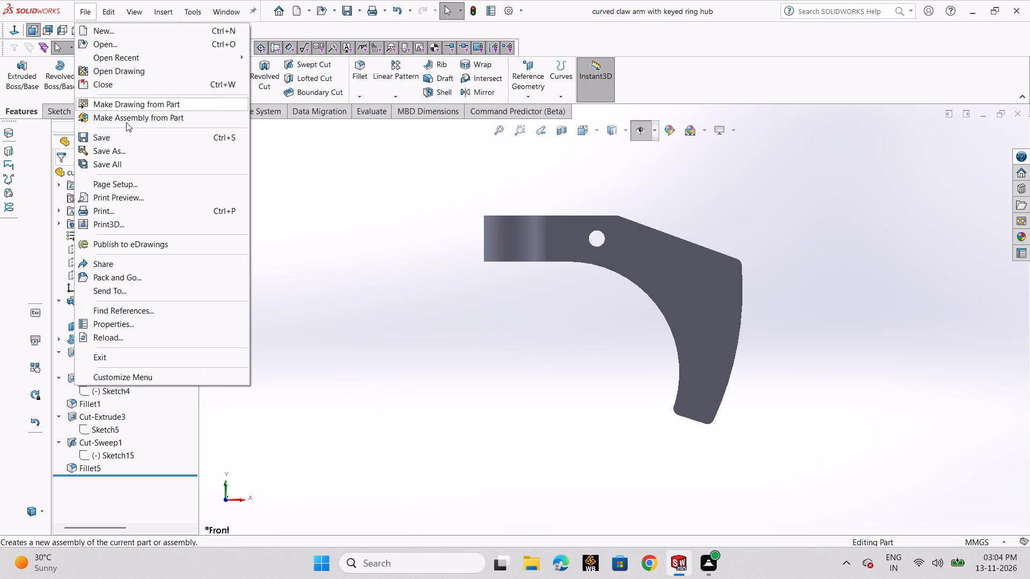
click(126, 148)
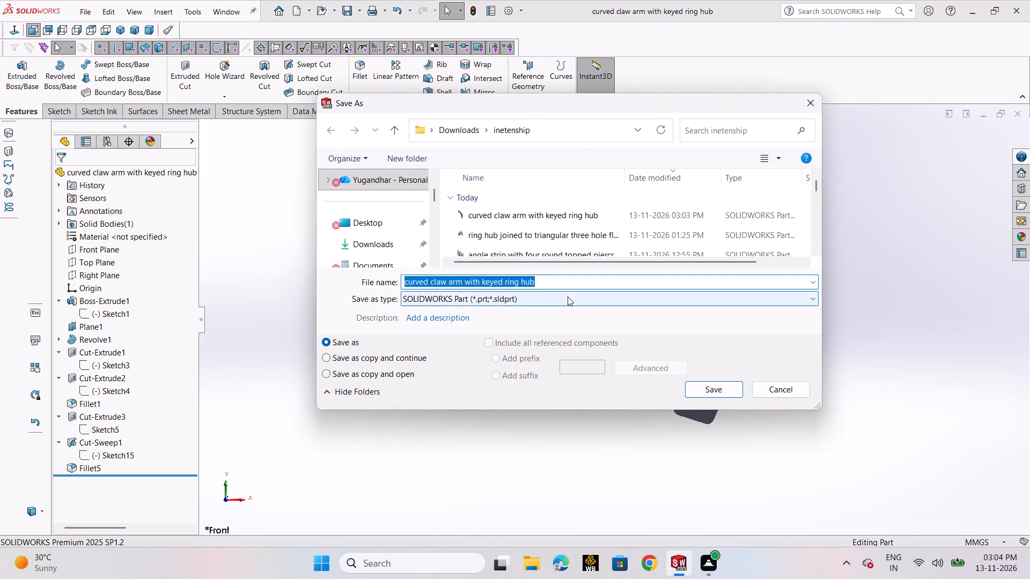
click(568, 296)
click(553, 107)
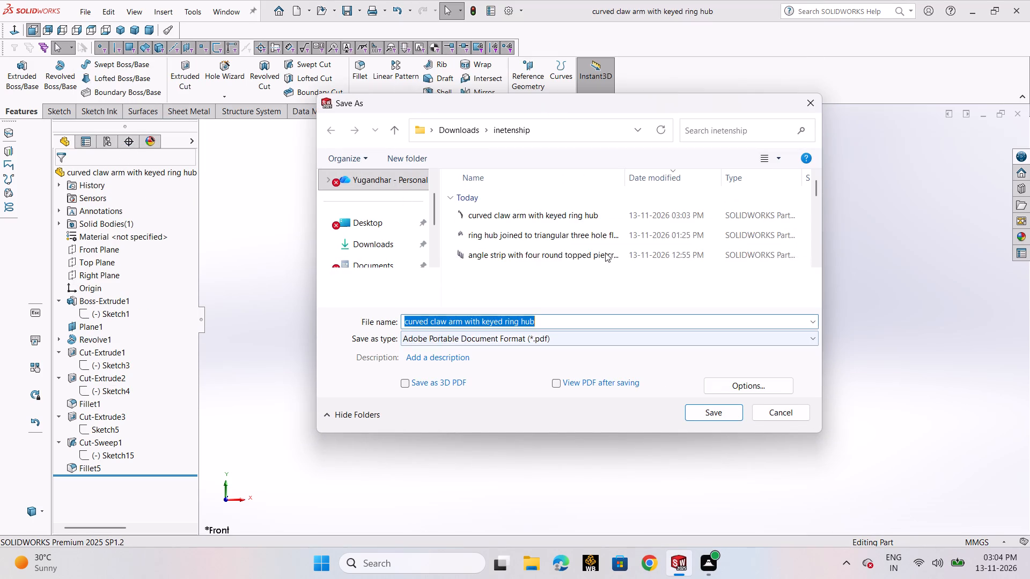
click(701, 413)
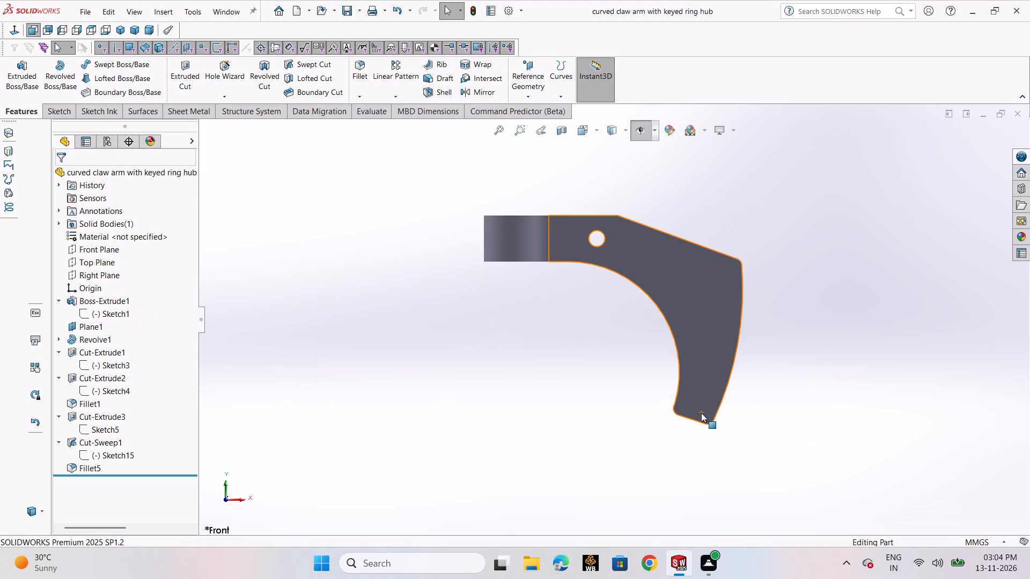
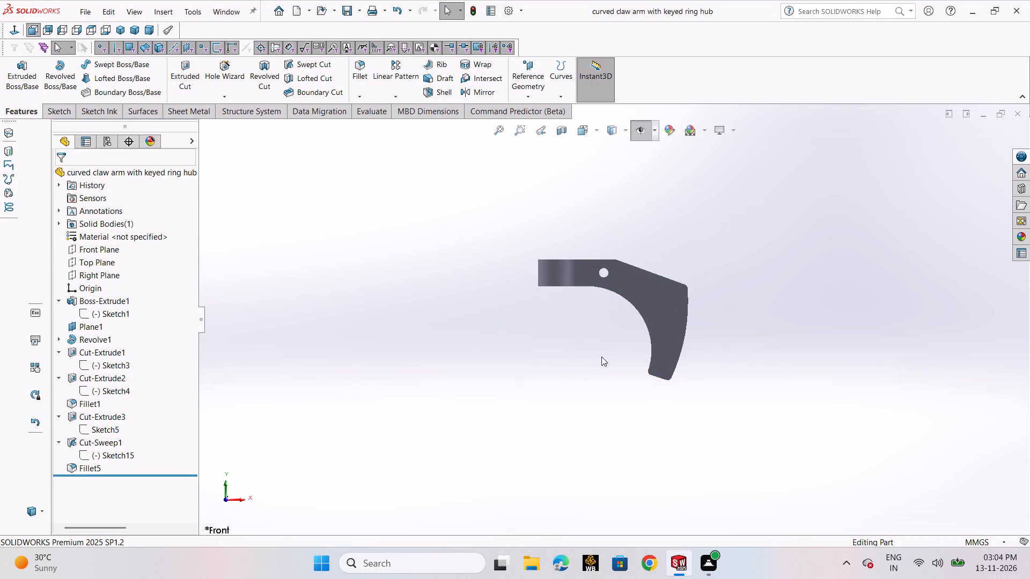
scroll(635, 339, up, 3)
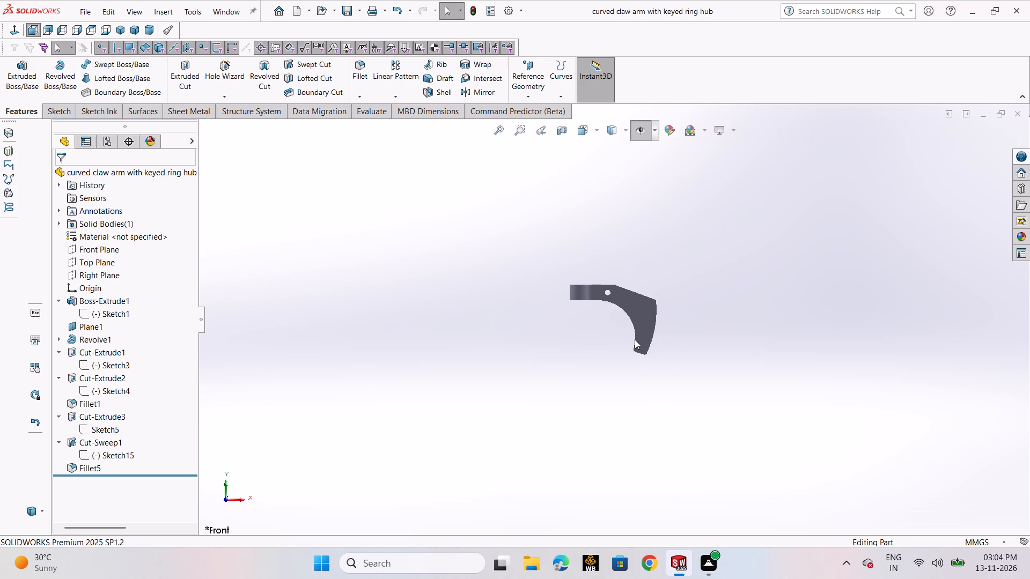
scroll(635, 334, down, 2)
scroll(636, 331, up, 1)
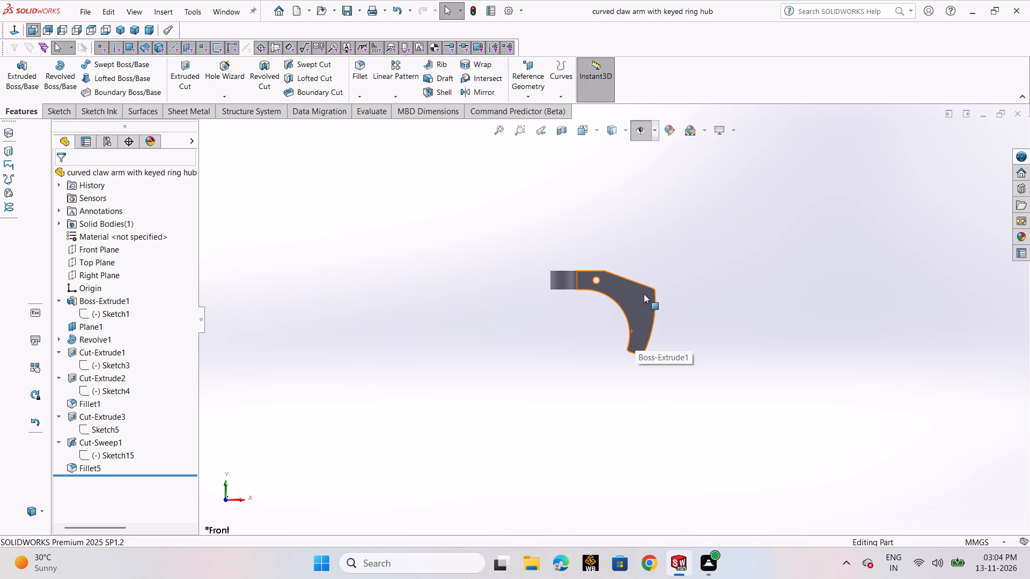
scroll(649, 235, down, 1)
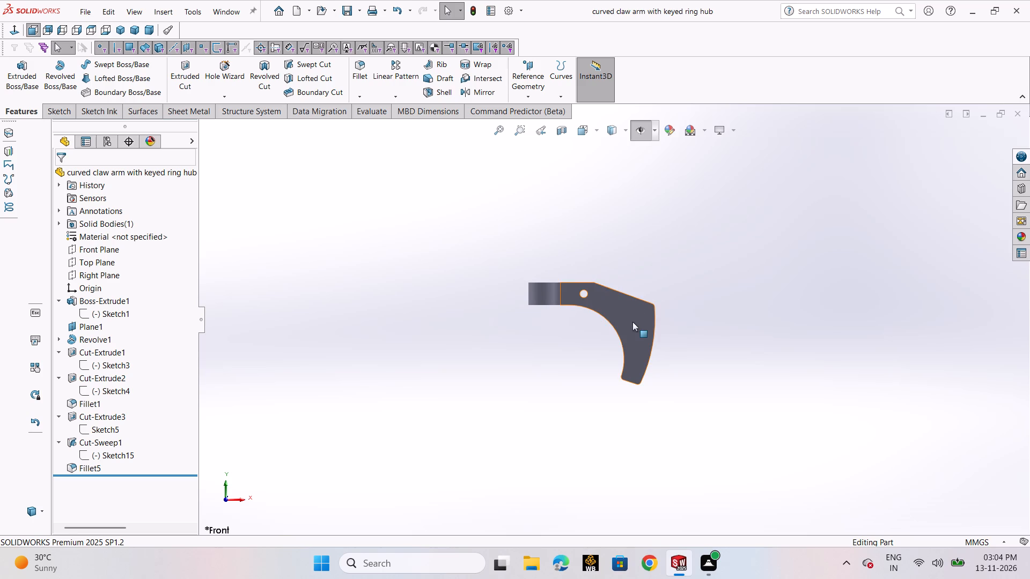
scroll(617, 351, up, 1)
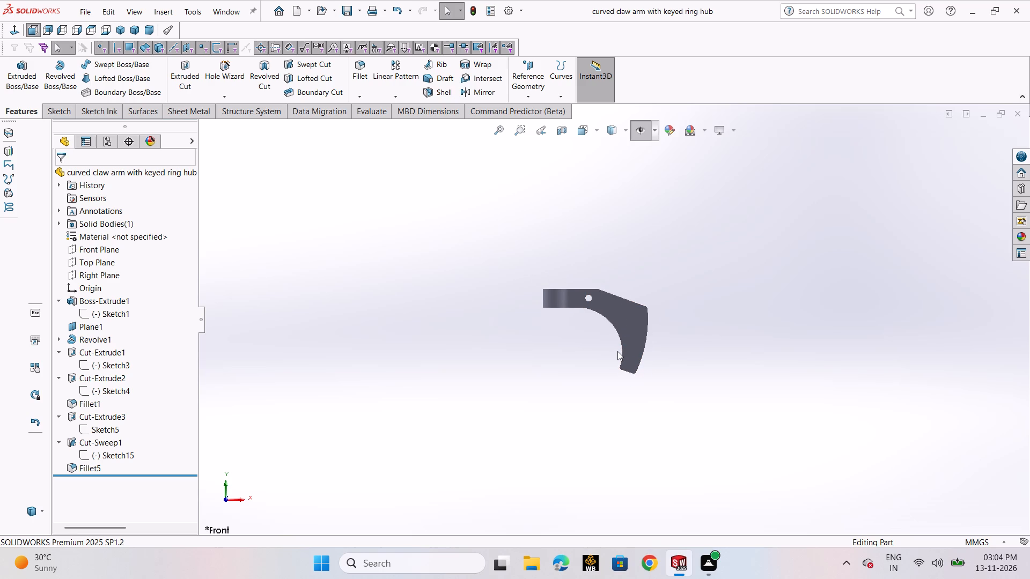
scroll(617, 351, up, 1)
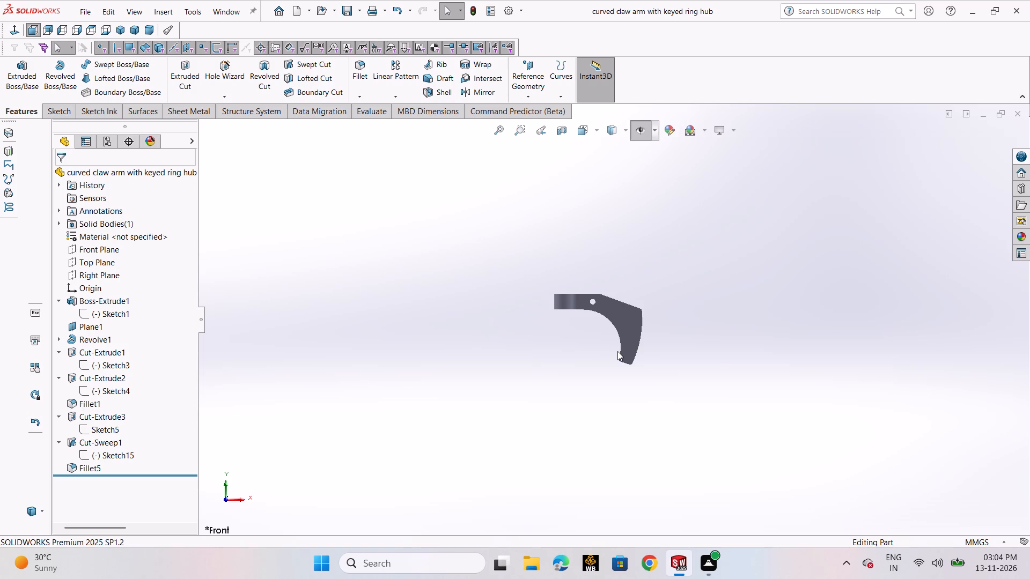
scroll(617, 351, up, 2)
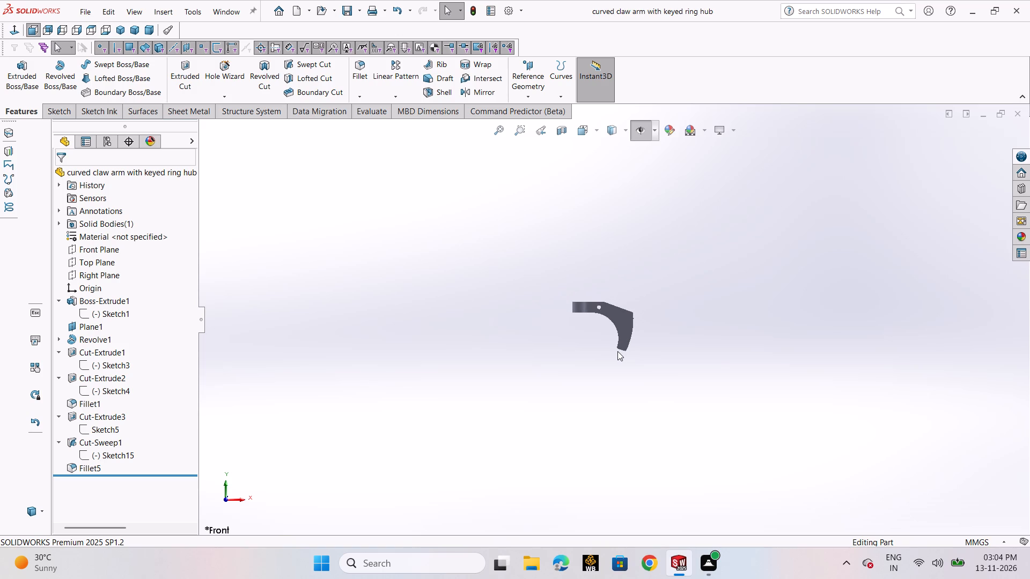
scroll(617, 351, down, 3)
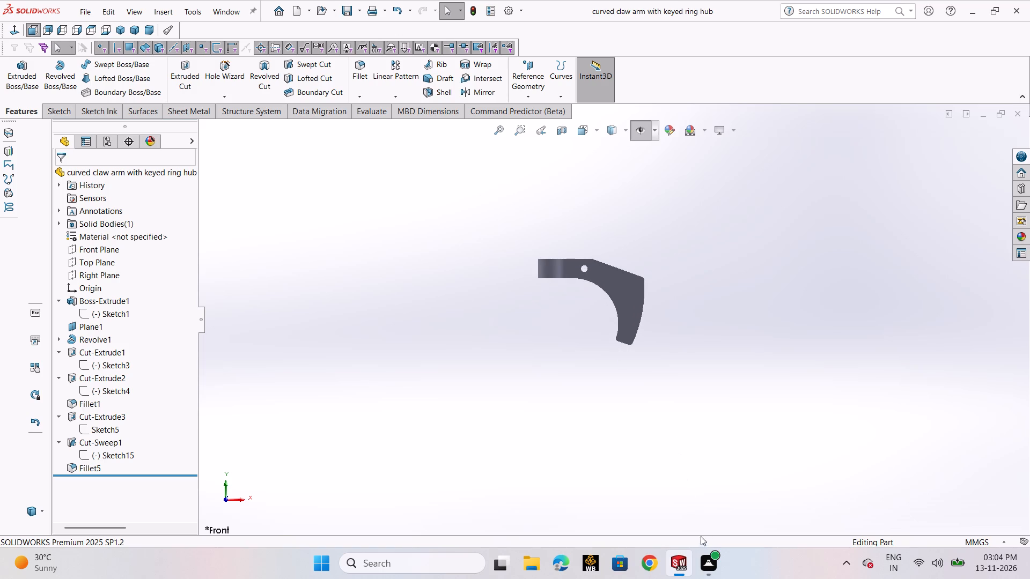